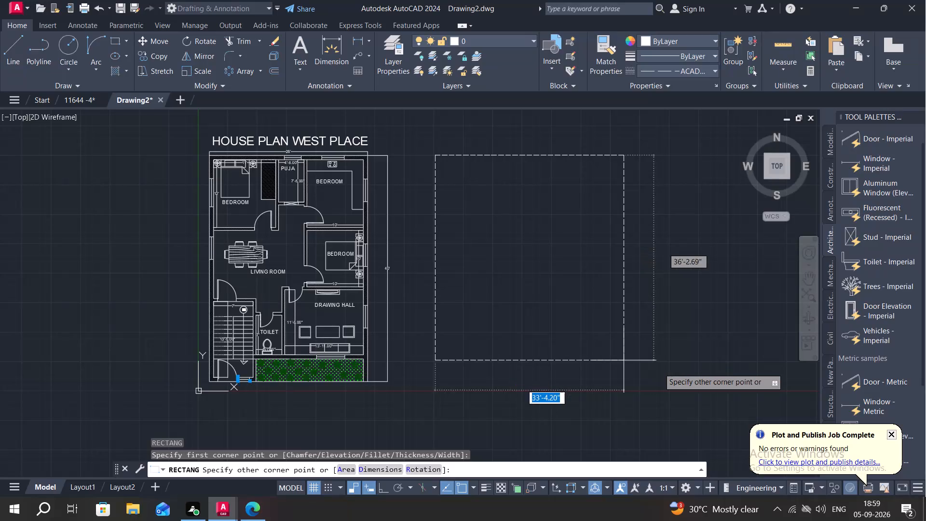
# Draw the new rectangle beside the house plan with a length of 23' and a width of 30'.
pyautogui.press('d')
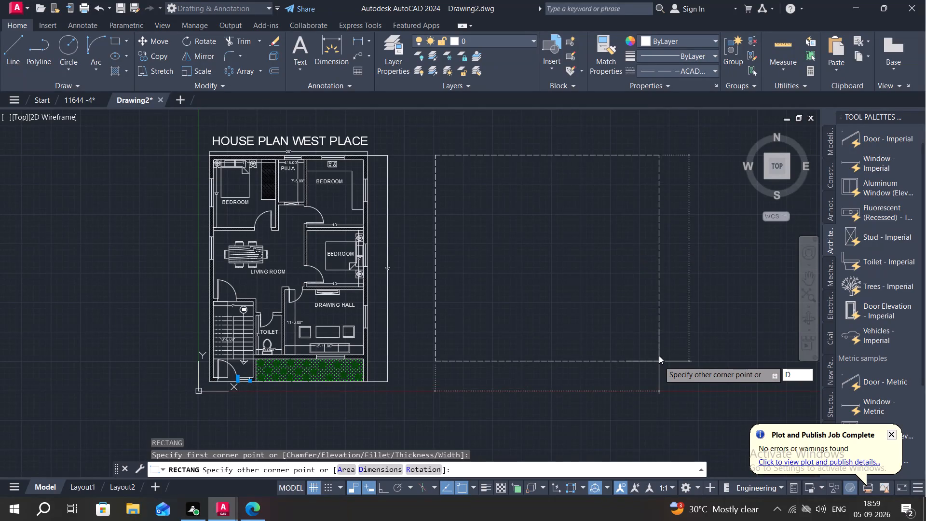
pyautogui.press('space')
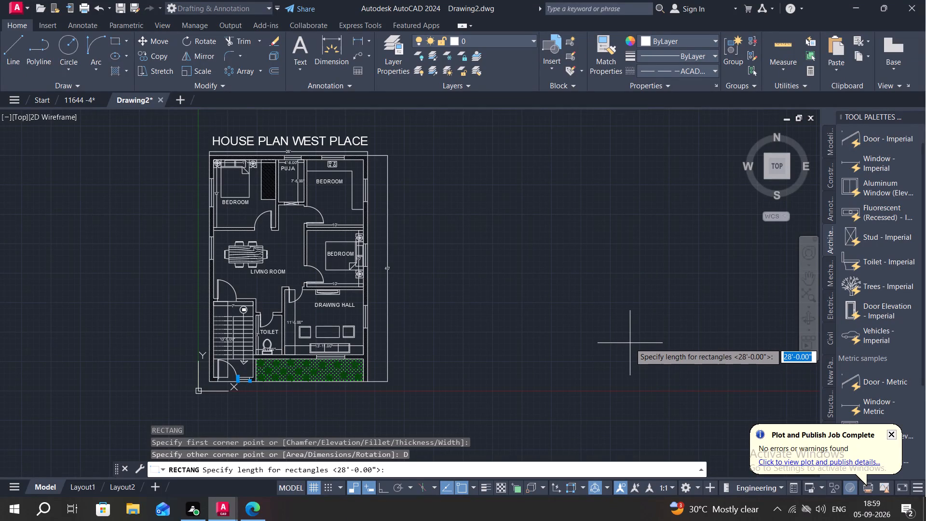
pyautogui.write("23'")
pyautogui.press('Return')
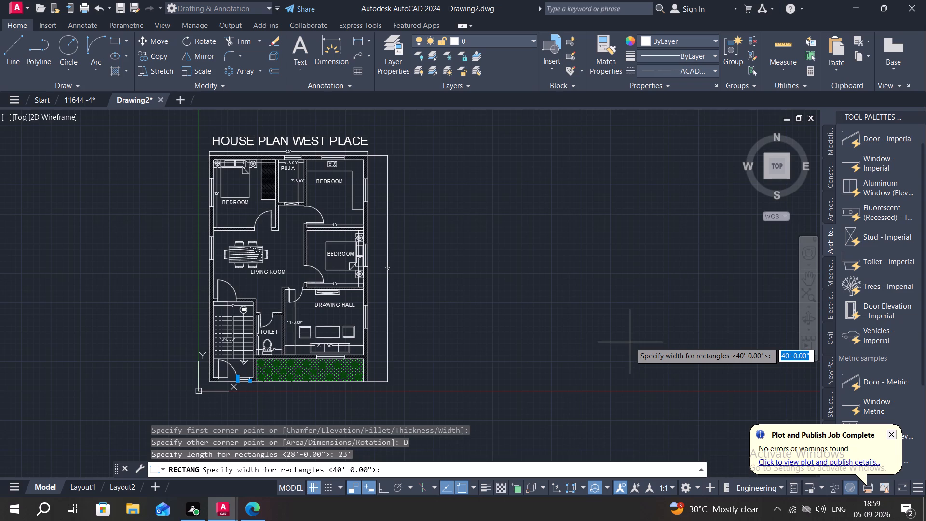
pyautogui.write("30'")
pyautogui.press('Return')
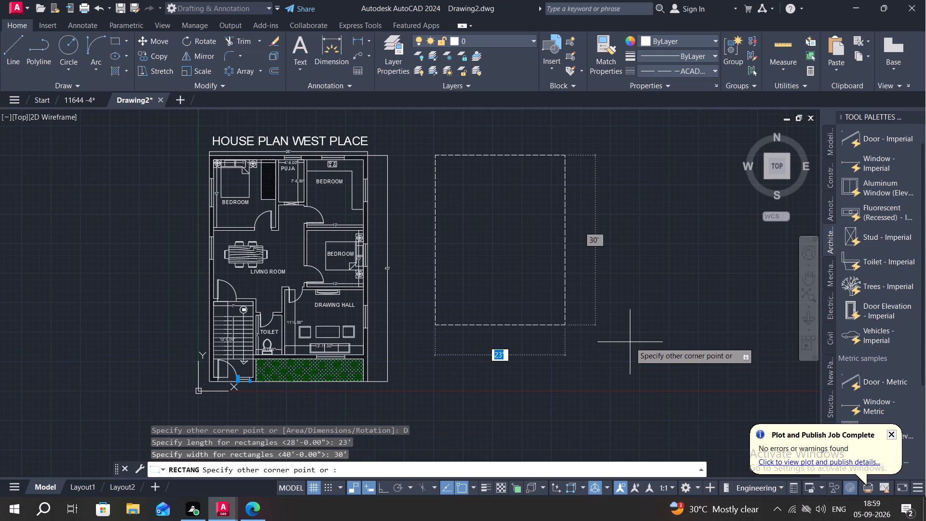
pyautogui.click(586, 325)
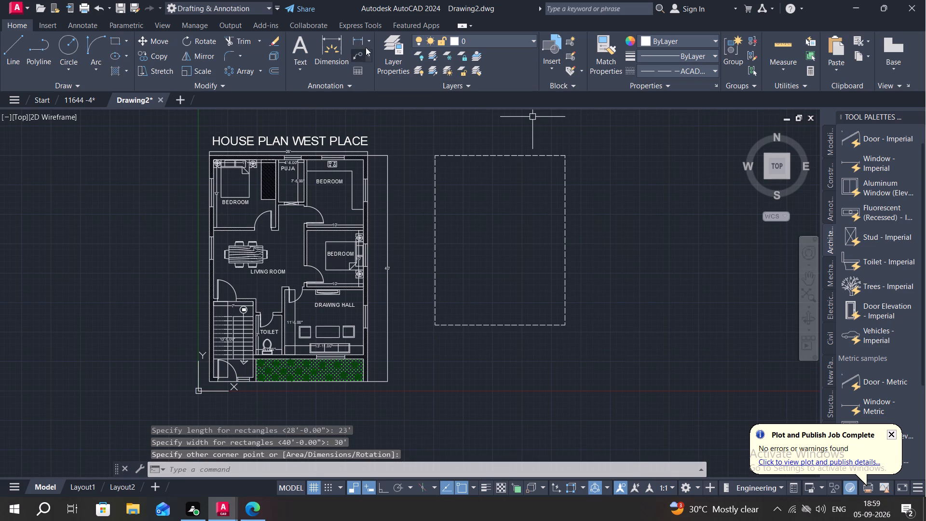
# Match the new rectangle's properties to the outer wall line of the existing house plan.
pyautogui.click(605, 52)
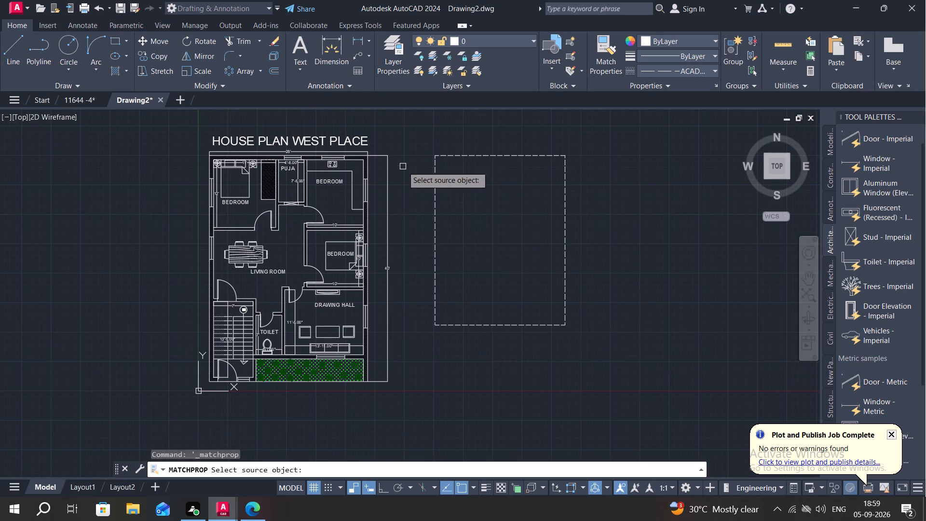
pyautogui.click(369, 191)
pyautogui.click(434, 188)
pyautogui.press('Escape')
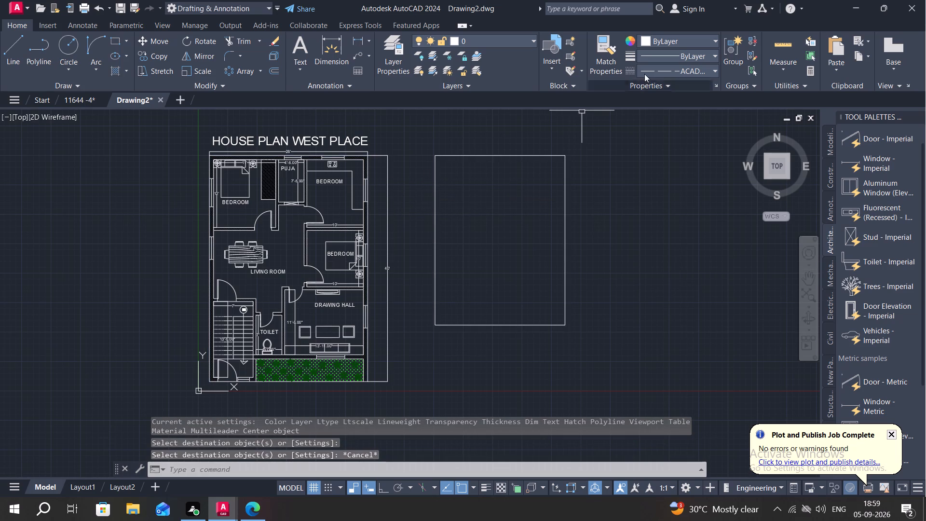
# Set the current linetype to ByLayer.
pyautogui.click(714, 69)
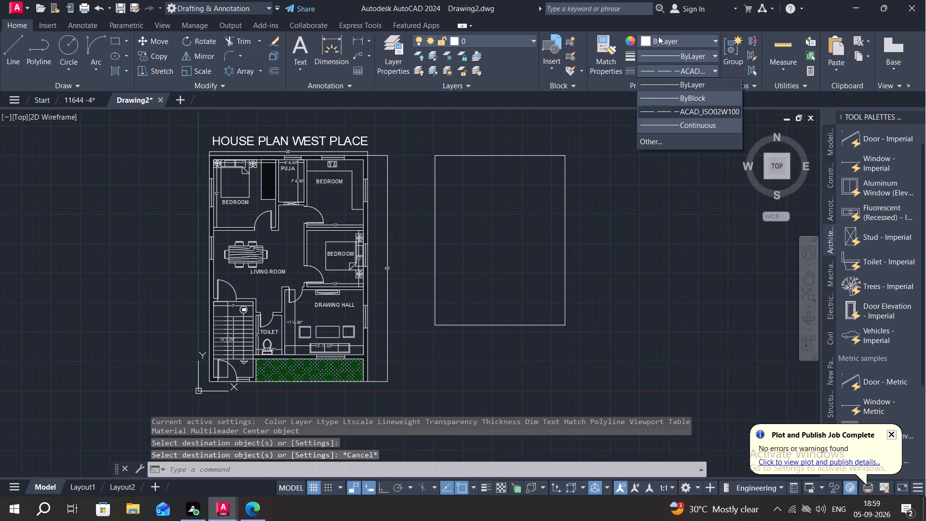
pyautogui.click(668, 85)
pyautogui.press('Escape')
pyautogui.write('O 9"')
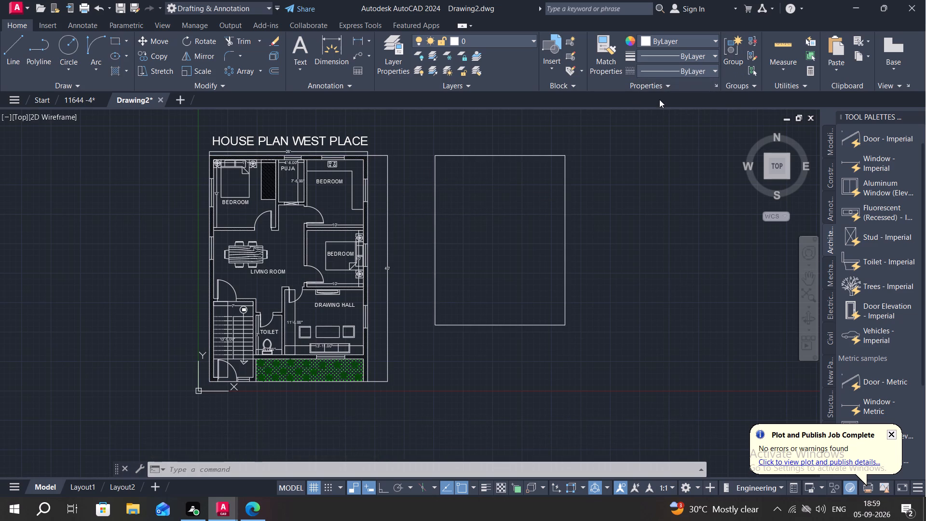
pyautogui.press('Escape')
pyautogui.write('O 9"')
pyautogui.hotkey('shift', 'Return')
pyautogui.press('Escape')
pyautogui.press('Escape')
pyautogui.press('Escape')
# Offset the new rectangle 9" inward to form the outer wall thickness.
pyautogui.write('O 9"')
pyautogui.press('space')
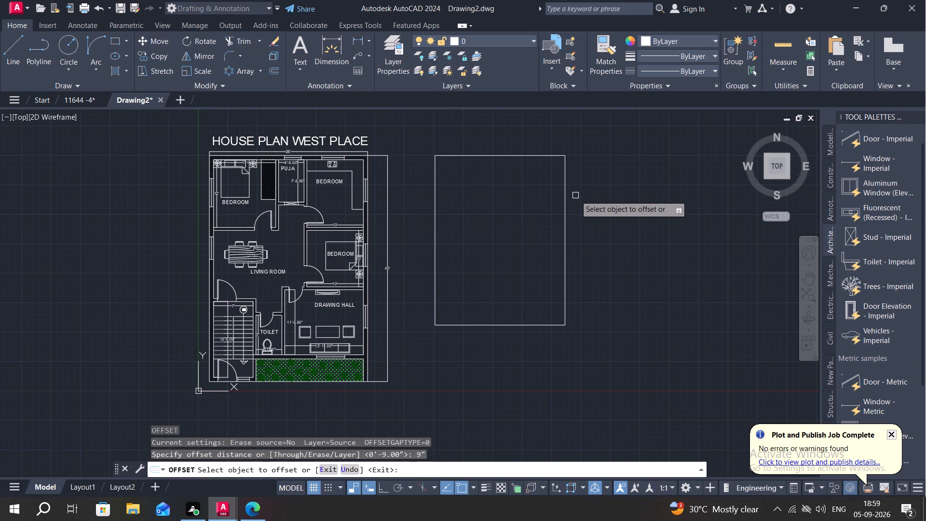
pyautogui.click(567, 191)
pyautogui.click(514, 230)
pyautogui.press('Escape')
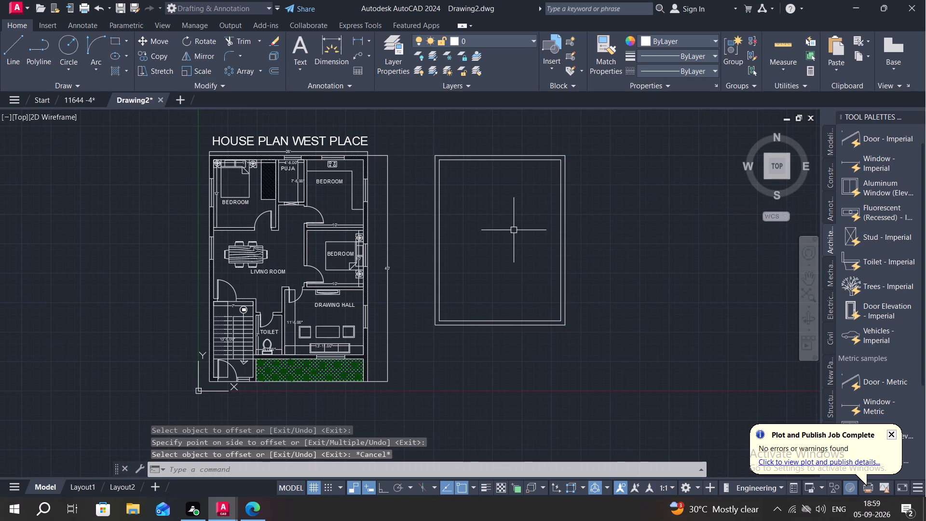
# Split the inner rectangle into separate sides by breaking it at each of its four corners with Break at Point.
pyautogui.write('BRE')
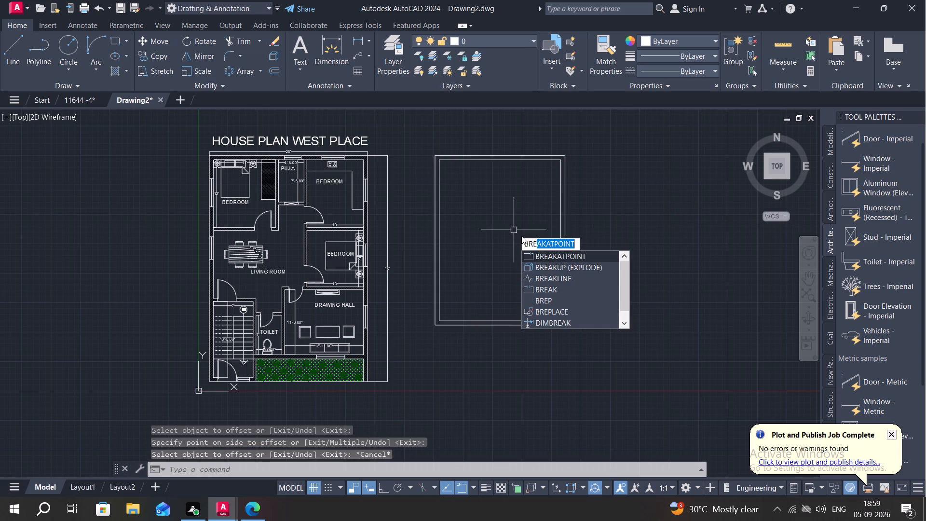
pyautogui.click(536, 254)
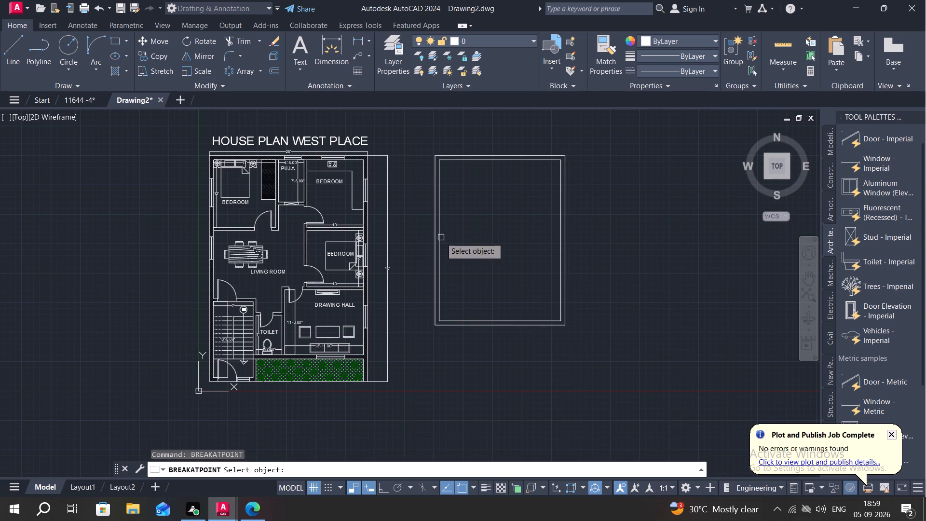
pyautogui.click(441, 237)
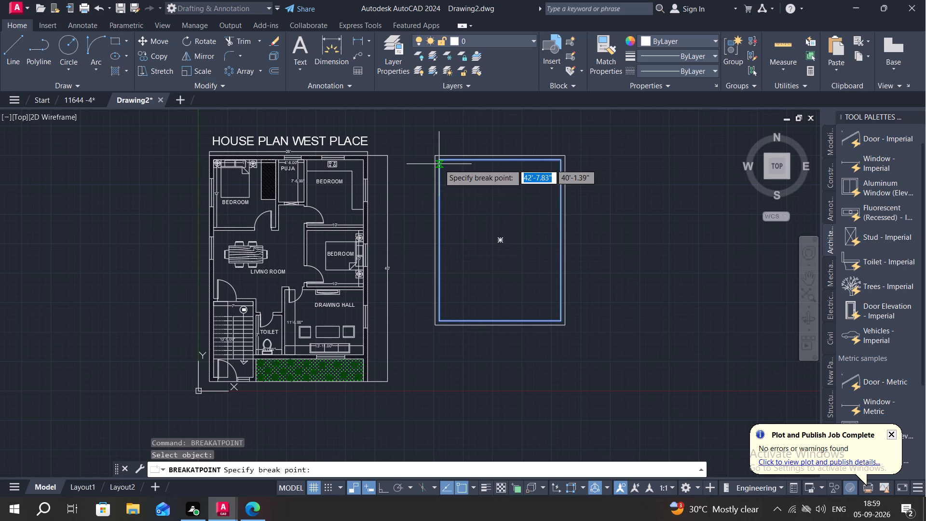
pyautogui.scroll(1, 439, 162)
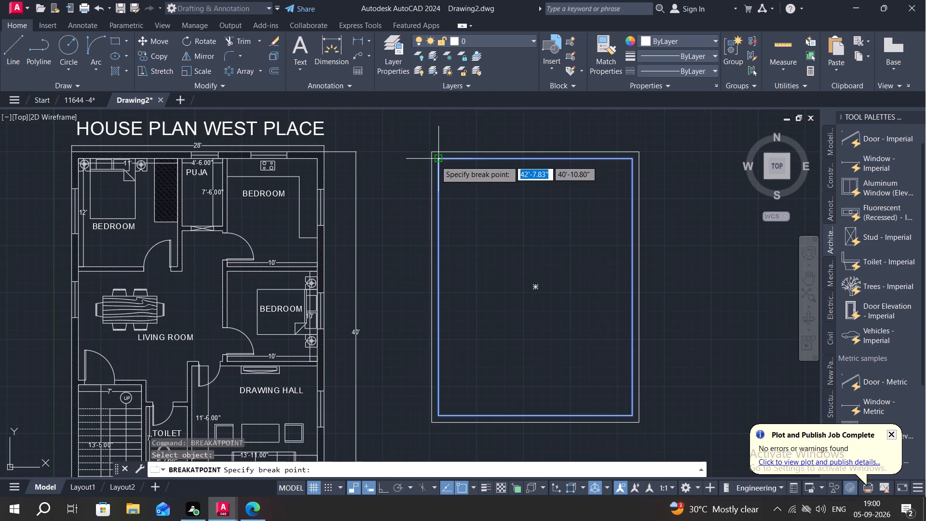
pyautogui.click(436, 161)
pyautogui.press('space')
pyautogui.click(460, 157)
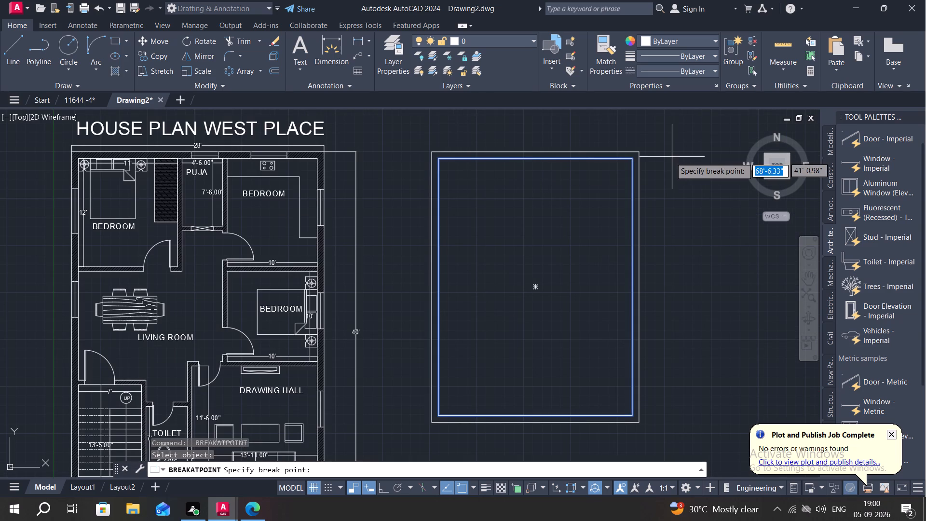
pyautogui.click(630, 157)
pyautogui.press('space')
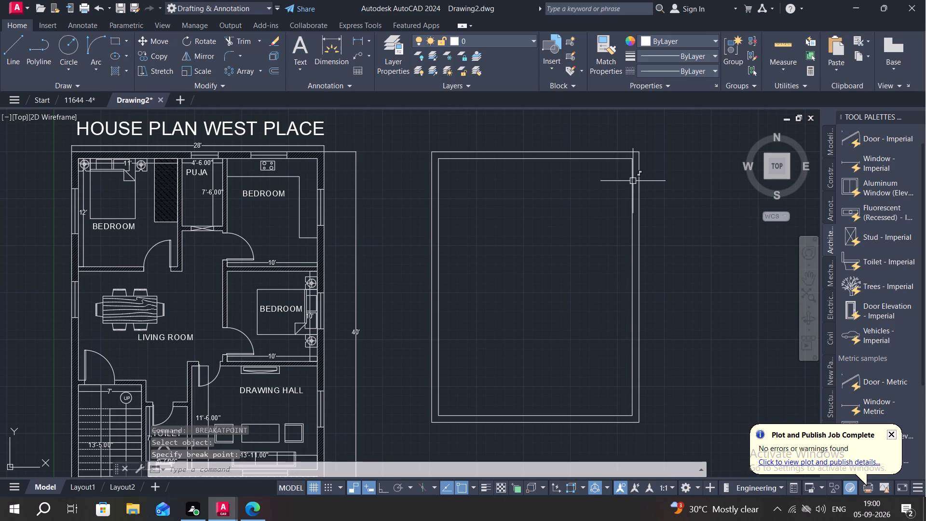
pyautogui.click(633, 181)
pyautogui.moveTo(624, 238); pyautogui.dragTo(616, 144, button='middle')
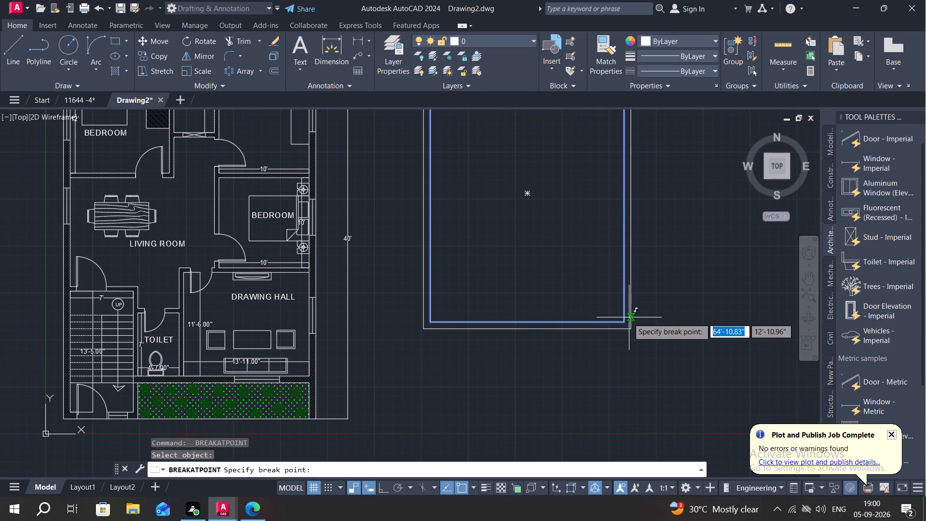
pyautogui.click(625, 320)
pyautogui.press('space')
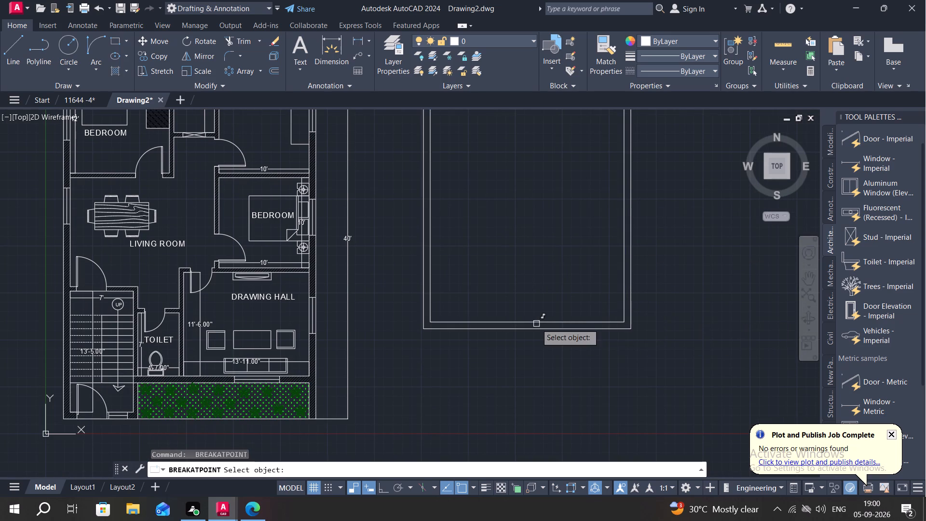
pyautogui.click(536, 324)
pyautogui.click(429, 320)
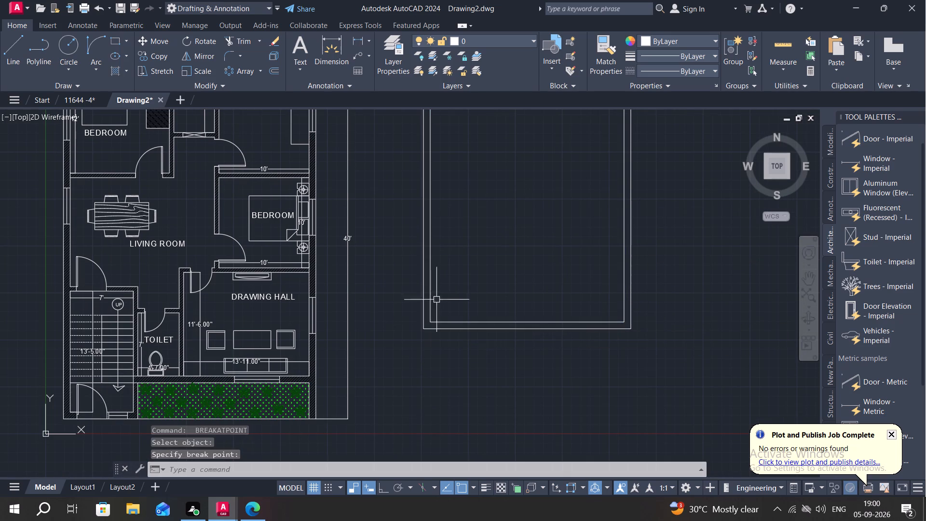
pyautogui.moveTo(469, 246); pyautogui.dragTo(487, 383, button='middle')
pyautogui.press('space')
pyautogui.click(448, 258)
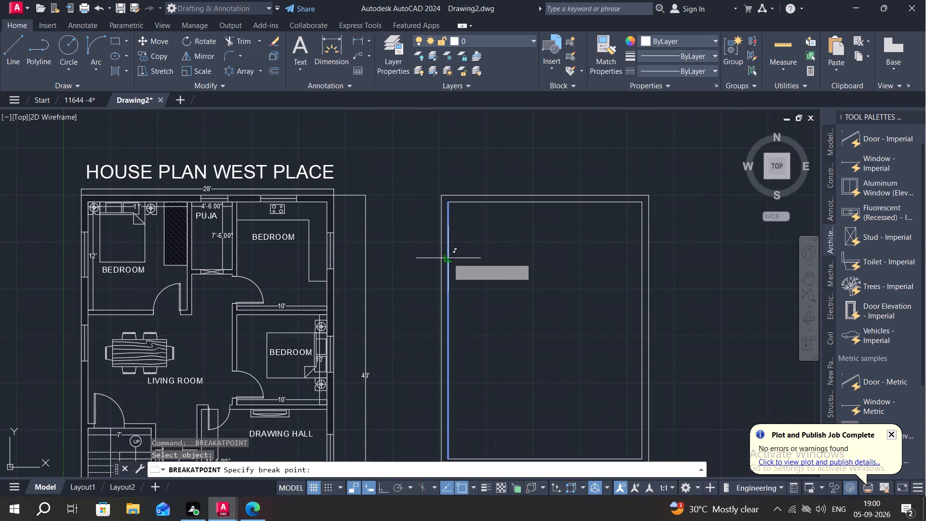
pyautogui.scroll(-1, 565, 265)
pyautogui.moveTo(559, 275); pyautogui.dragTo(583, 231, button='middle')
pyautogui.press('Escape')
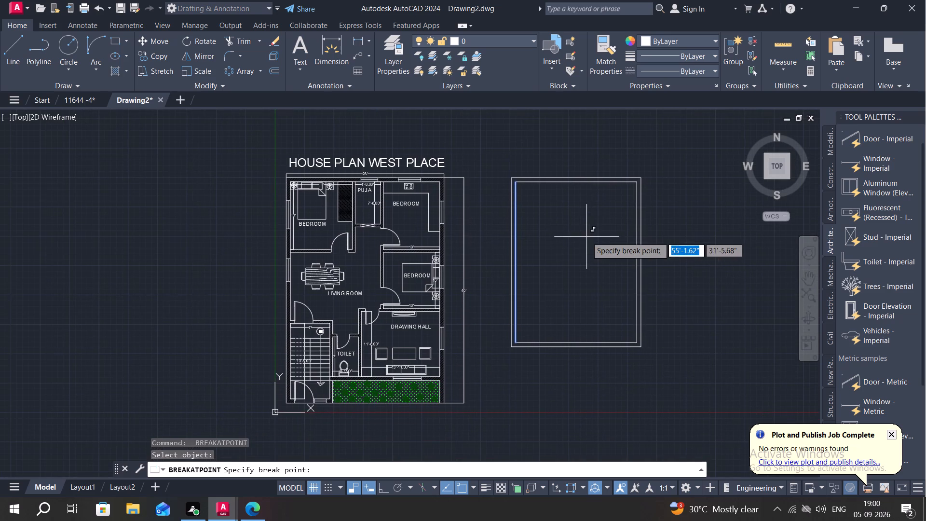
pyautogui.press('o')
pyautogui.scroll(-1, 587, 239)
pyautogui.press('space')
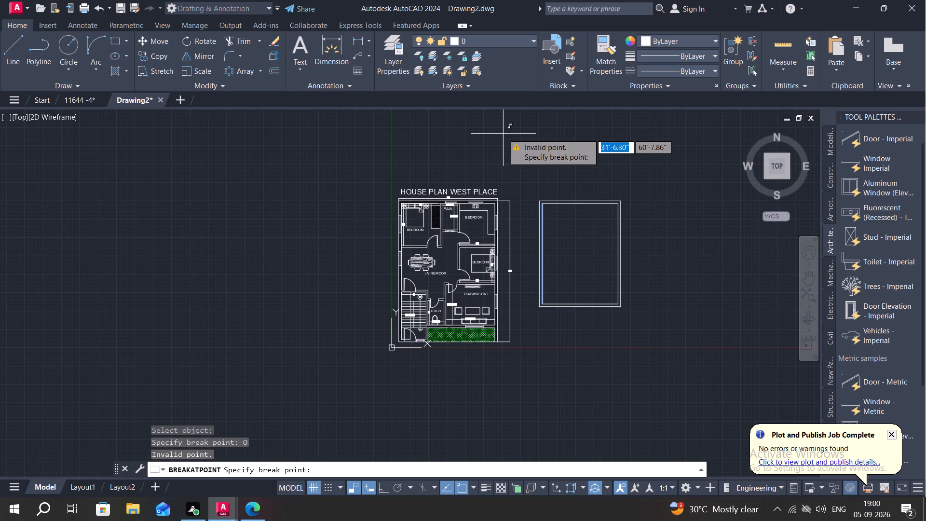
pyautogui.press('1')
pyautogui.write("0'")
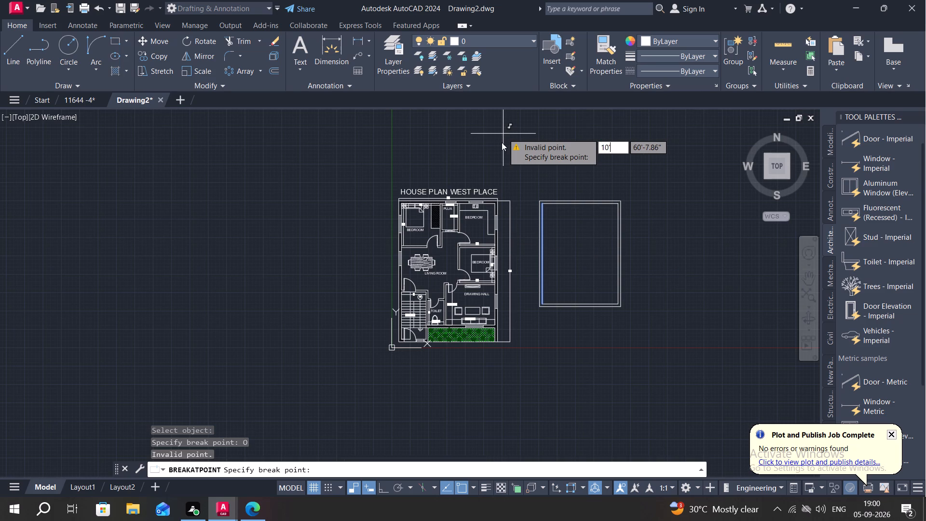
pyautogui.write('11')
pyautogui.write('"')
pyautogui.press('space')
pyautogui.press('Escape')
# Offset the inner line of the new plan's left wall 10'11" into the interior.
pyautogui.write('O')
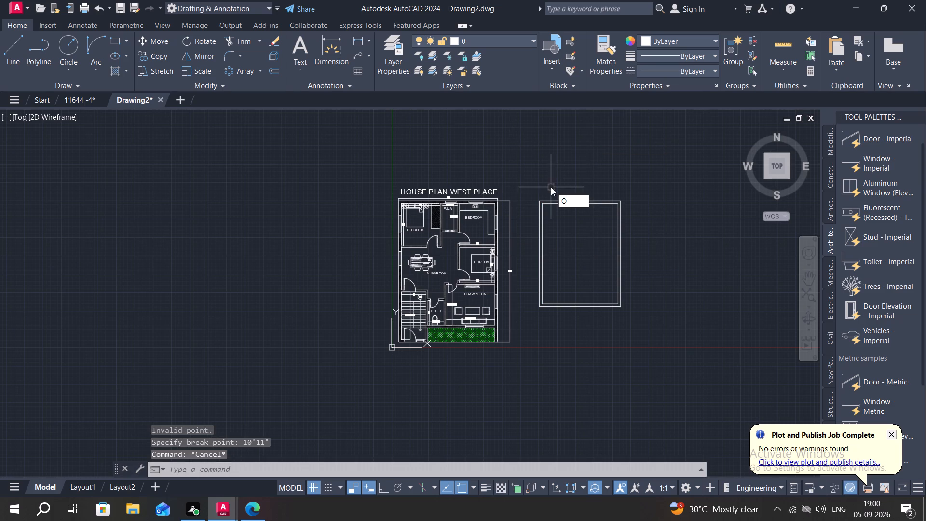
pyautogui.press('space')
pyautogui.press('1')
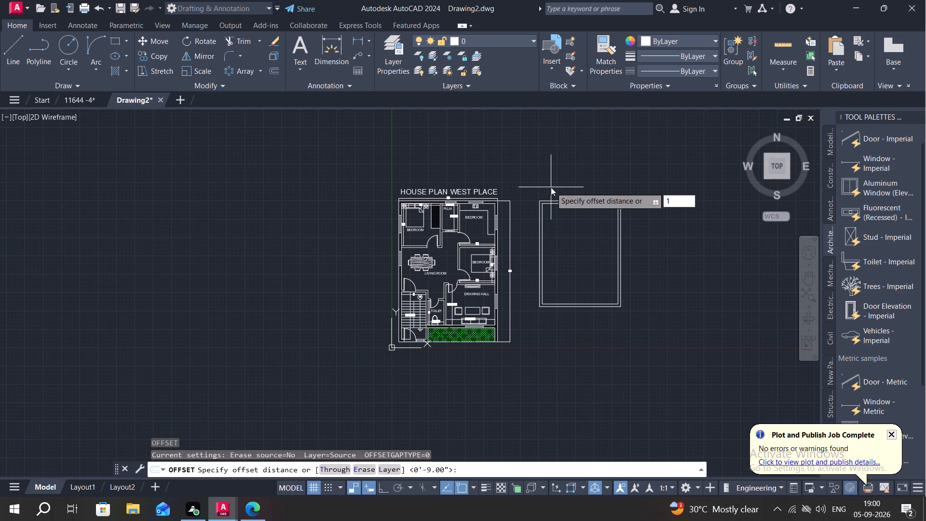
pyautogui.write("0'")
pyautogui.write('11')
pyautogui.hotkey('shift', '"')
pyautogui.press('space')
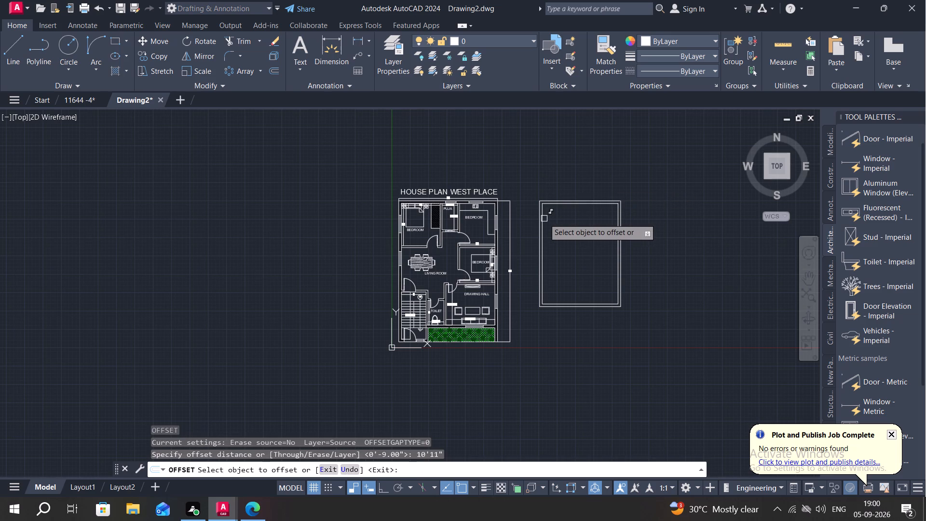
pyautogui.click(544, 219)
pyautogui.click(563, 226)
pyautogui.press('Escape')
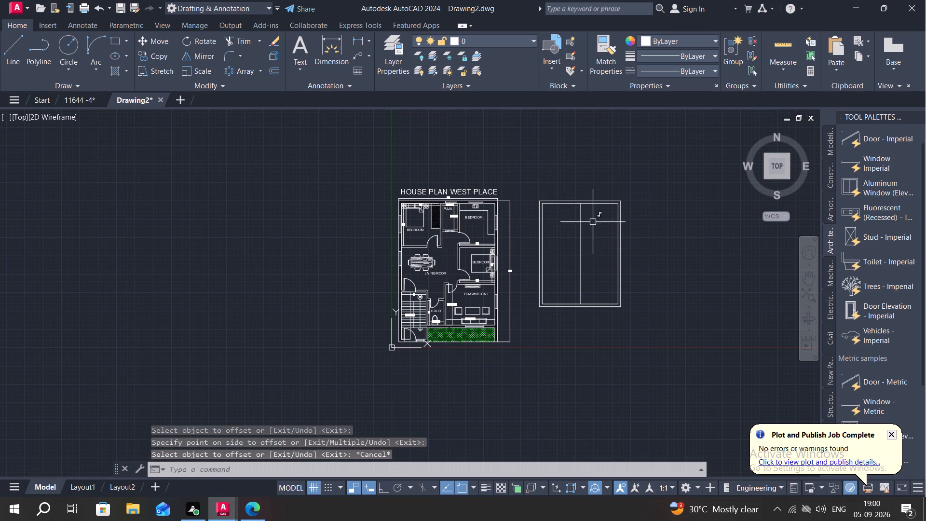
# Start another Offset for the interior partition.
pyautogui.press('o')
pyautogui.press('space')
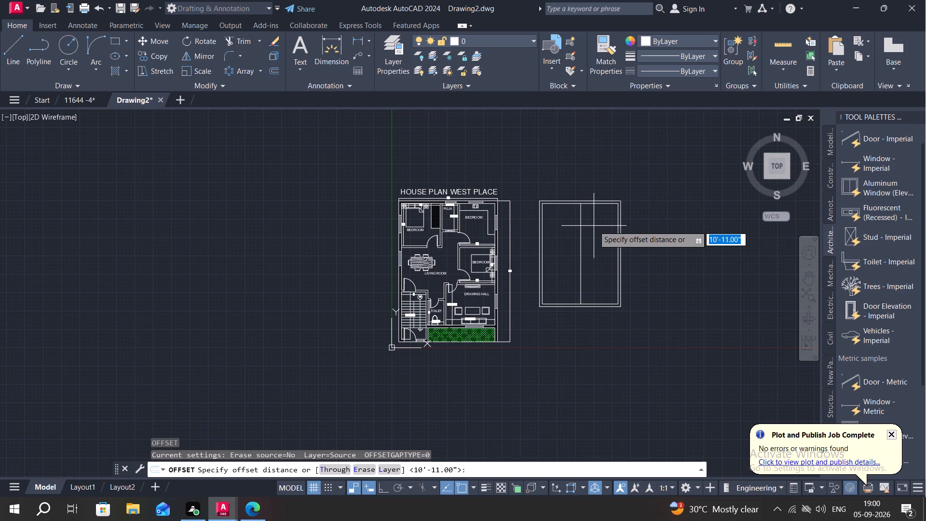
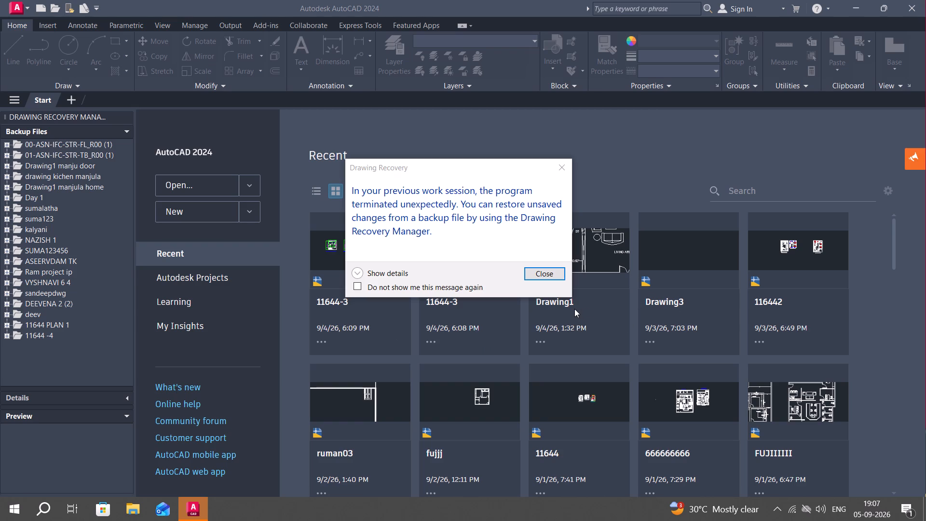
# Dismiss the Drawing Recovery message without restoring any backup file.
pyautogui.click(652, 307)
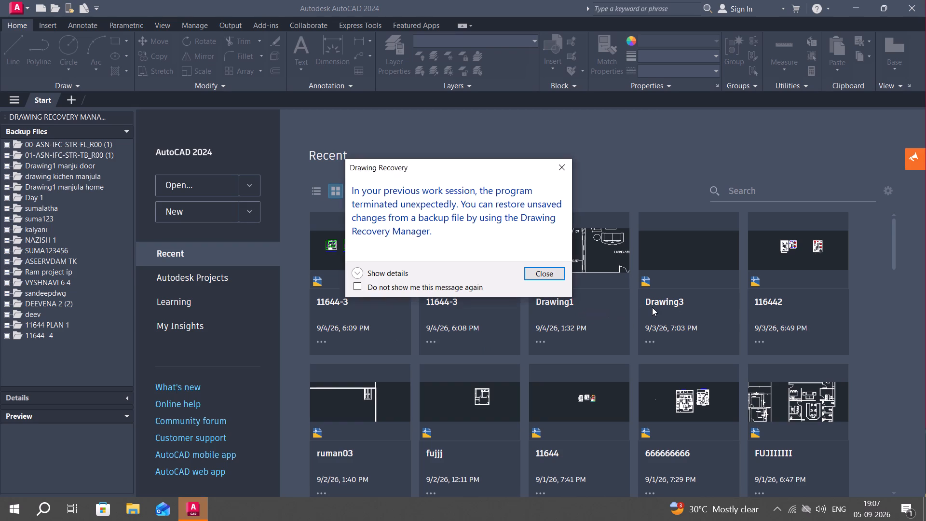
pyautogui.click(669, 310)
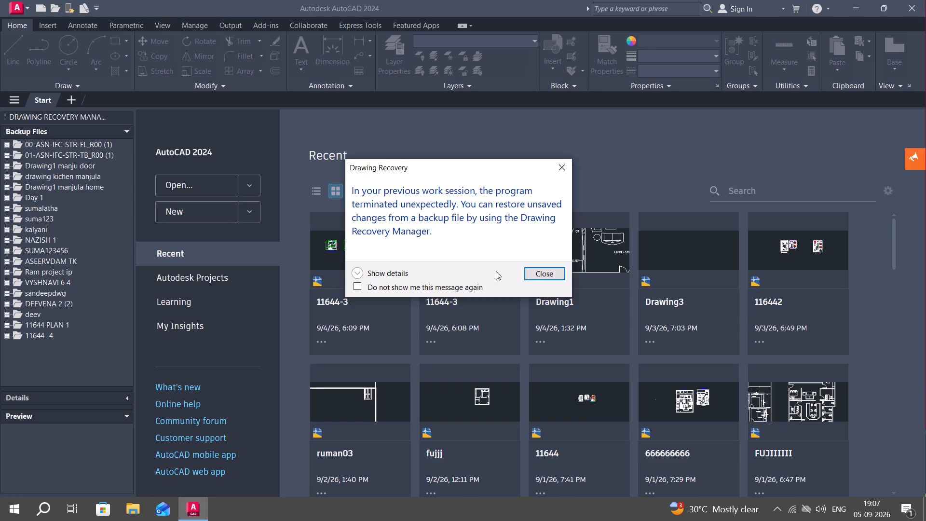
pyautogui.click(532, 274)
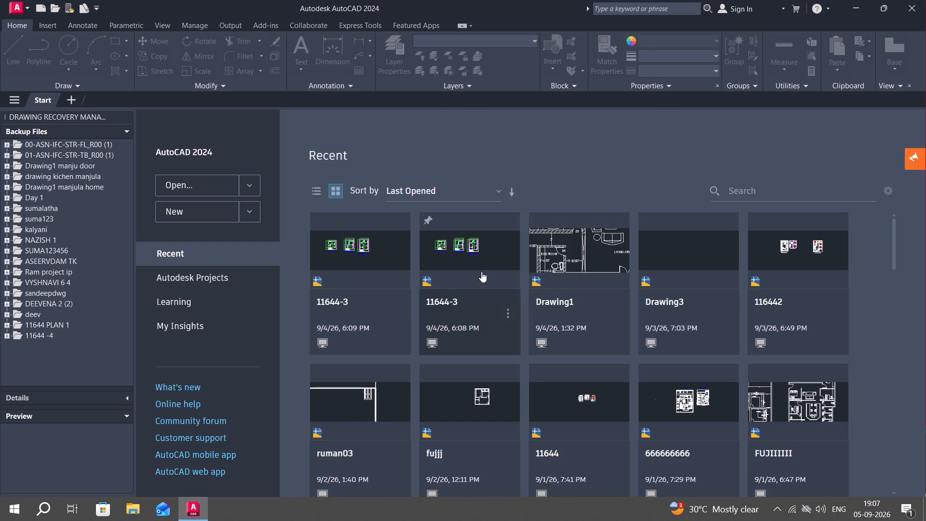
# Open the recent drawing Drawing1 and bring its entire house floor plan into view.
pyautogui.click(572, 270)
pyautogui.click(558, 302)
pyautogui.click(595, 301)
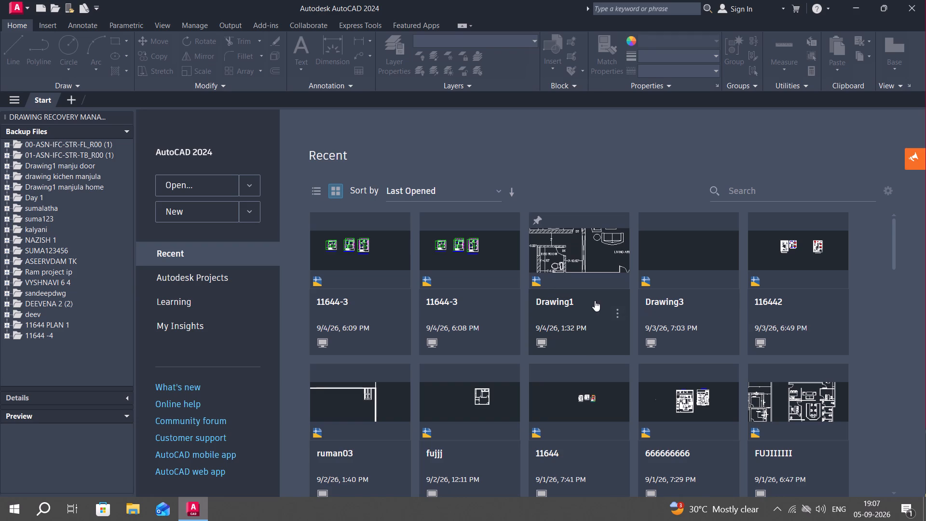
pyautogui.rightClick(595, 301)
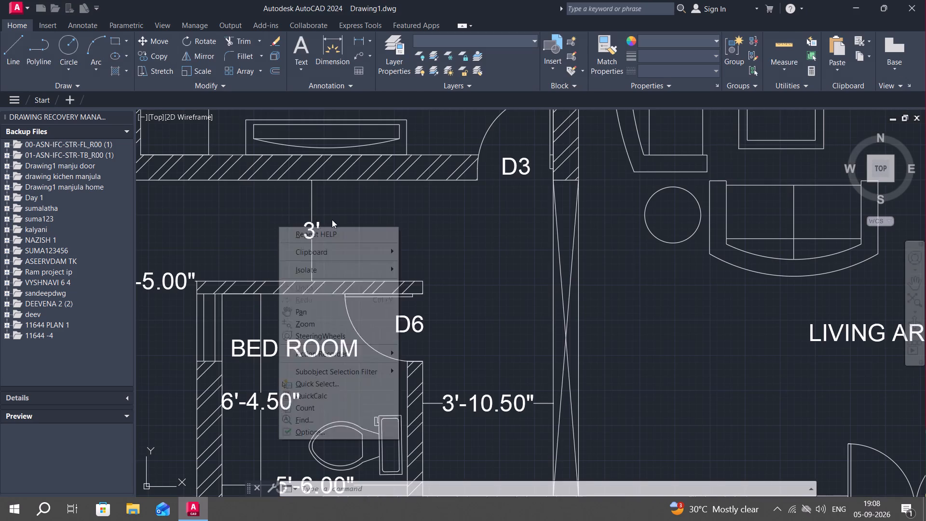
pyautogui.scroll(-2, 221, 231)
pyautogui.scroll(-4, 530, 279)
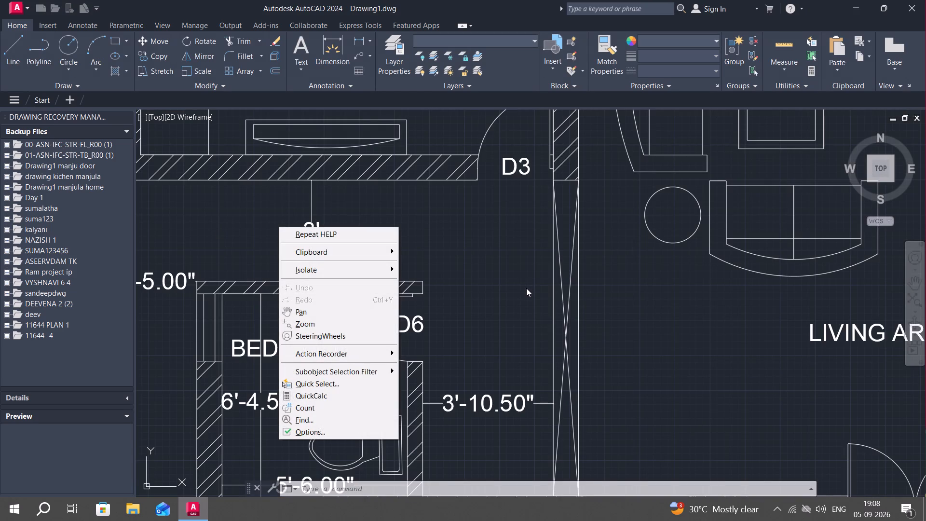
pyautogui.press('Escape')
pyautogui.scroll(-13, 403, 303)
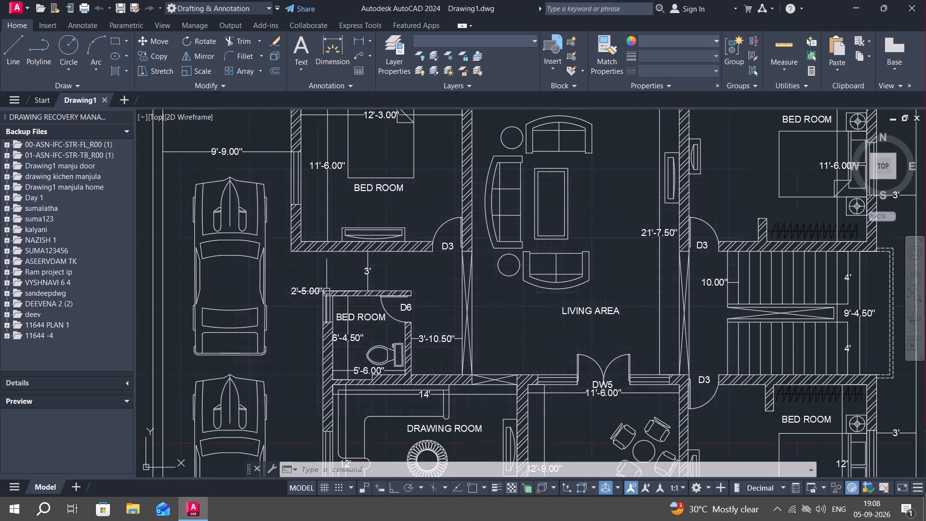
pyautogui.scroll(-5, 312, 306)
pyautogui.scroll(6, 337, 248)
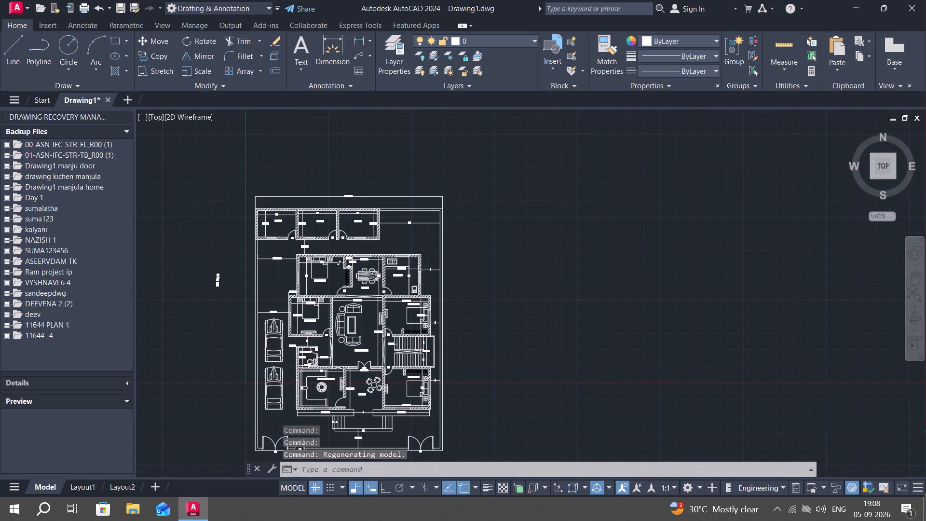
# Search Windows for "fuj" and launch the Fuji app.
pyautogui.click(40, 508)
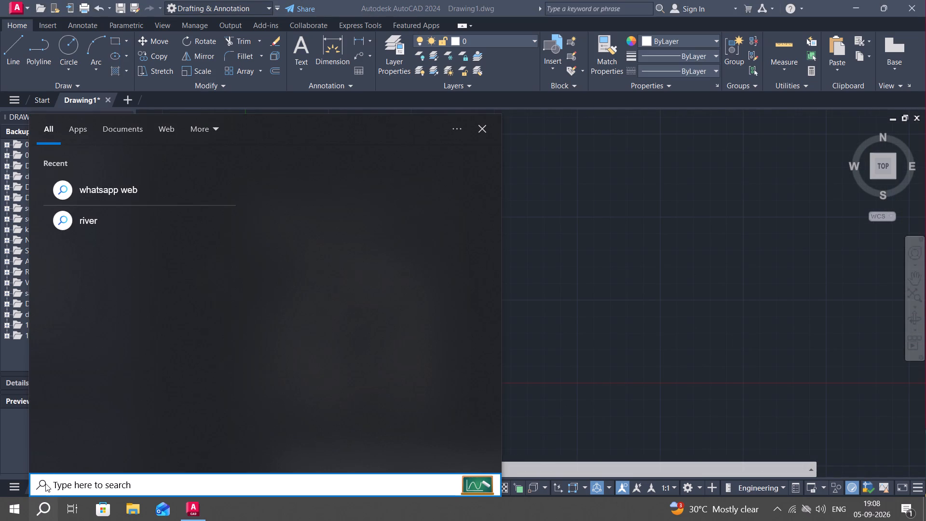
pyautogui.click(45, 483)
pyautogui.press('f')
pyautogui.write('uj')
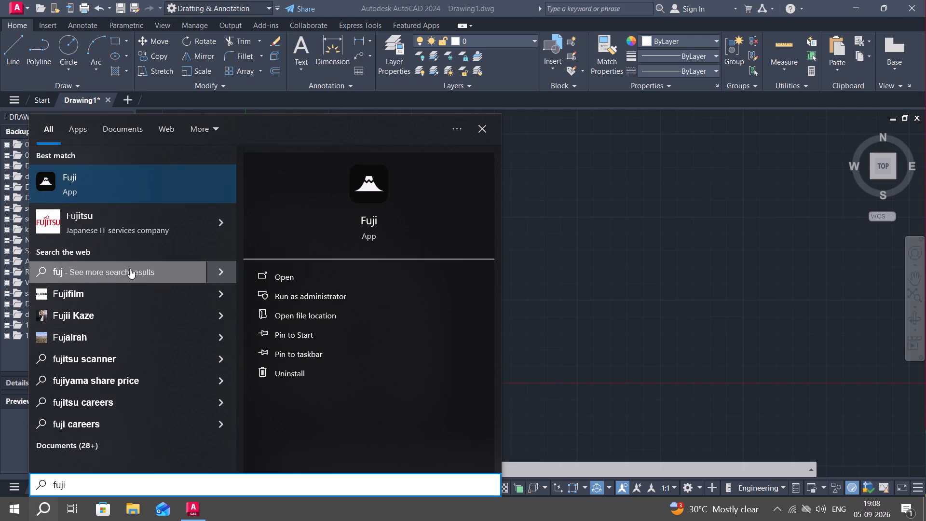
pyautogui.click(155, 187)
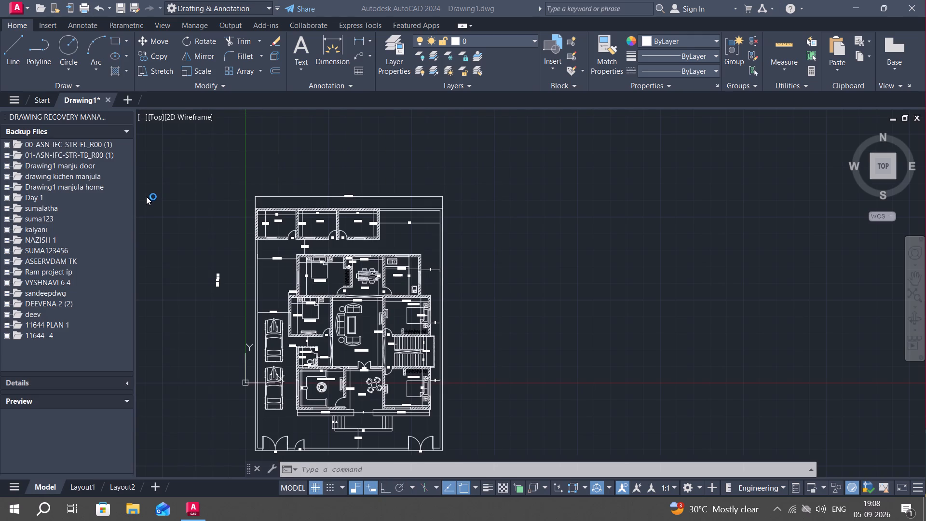
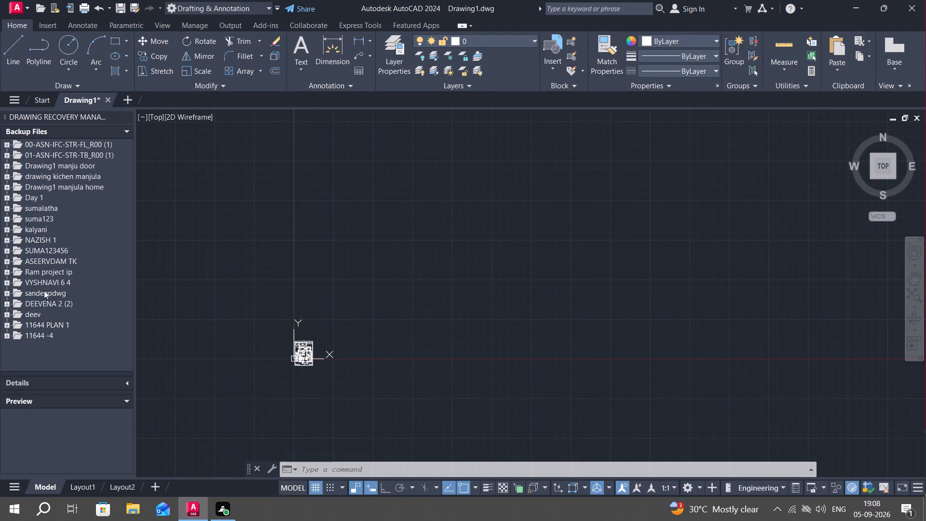
# Open all drawings in the 11644 -4 backup entry of the Drawing Recovery Manager.
pyautogui.click(32, 330)
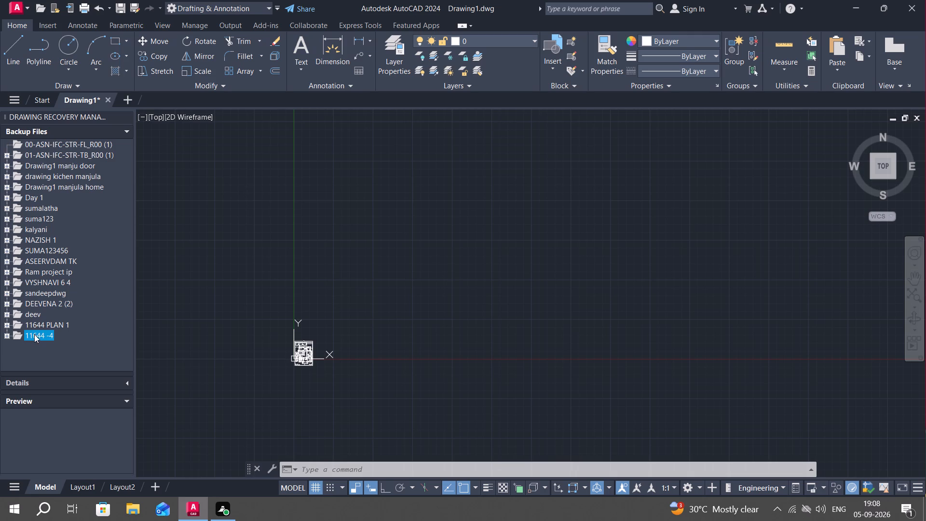
pyautogui.click(34, 334)
pyautogui.click(43, 400)
pyautogui.click(42, 331)
pyautogui.rightClick(42, 331)
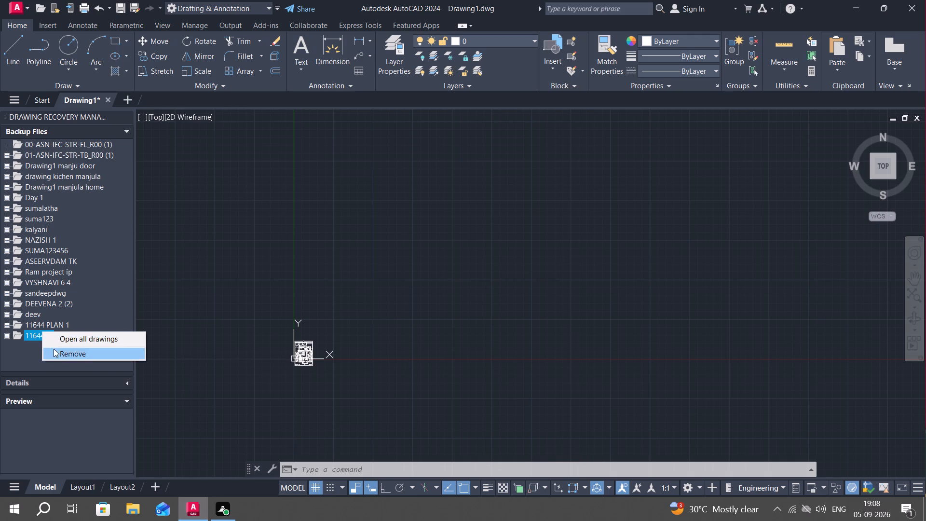
pyautogui.click(61, 338)
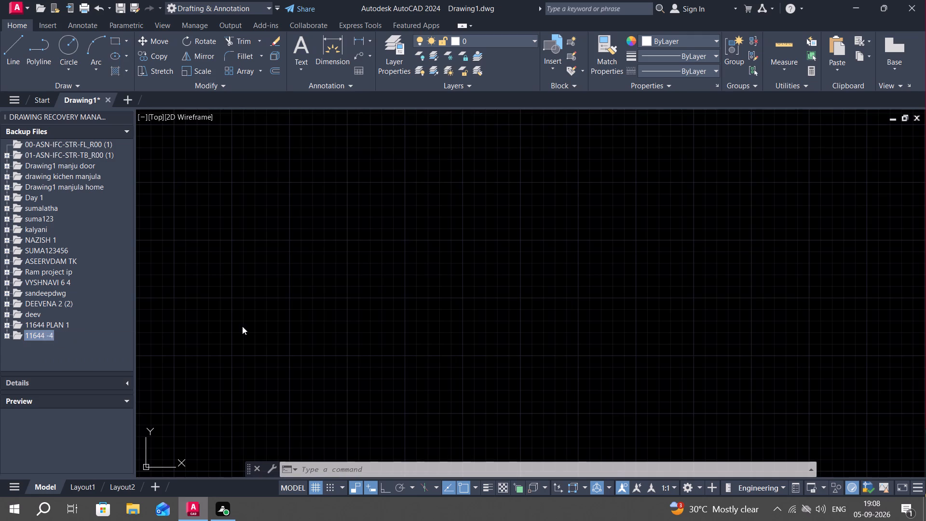
pyautogui.scroll(-5, 242, 326)
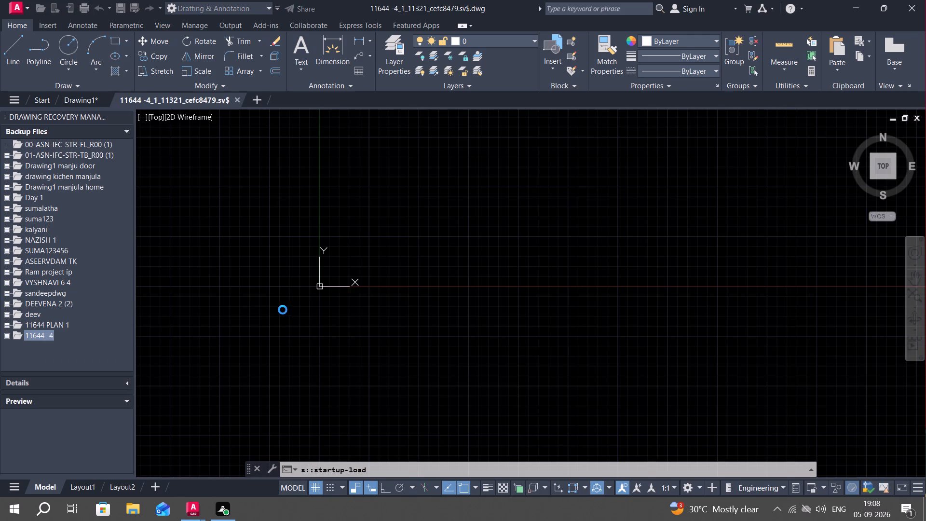
pyautogui.scroll(-4, 252, 302)
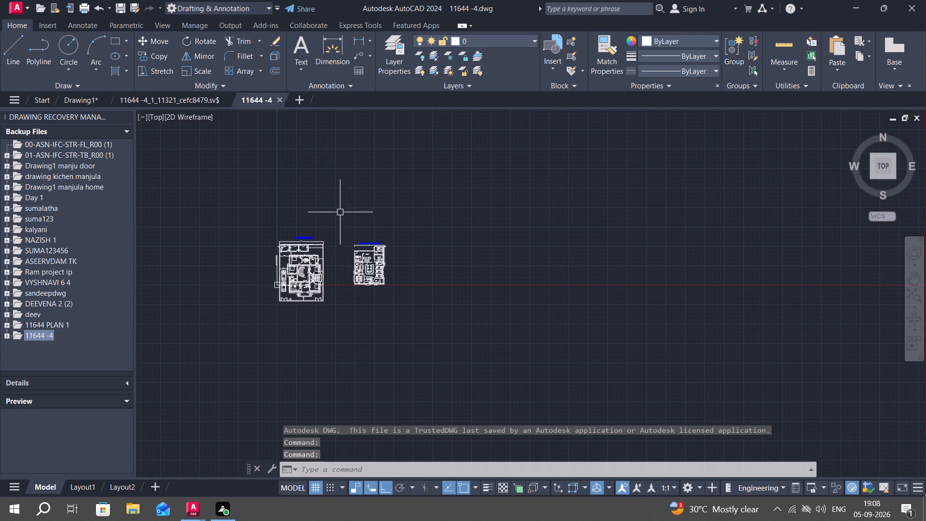
# Compare the floor plans in the recovered 11644 -4 autosave, Drawing1 and the 11644 -4 drawing.
pyautogui.click(187, 98)
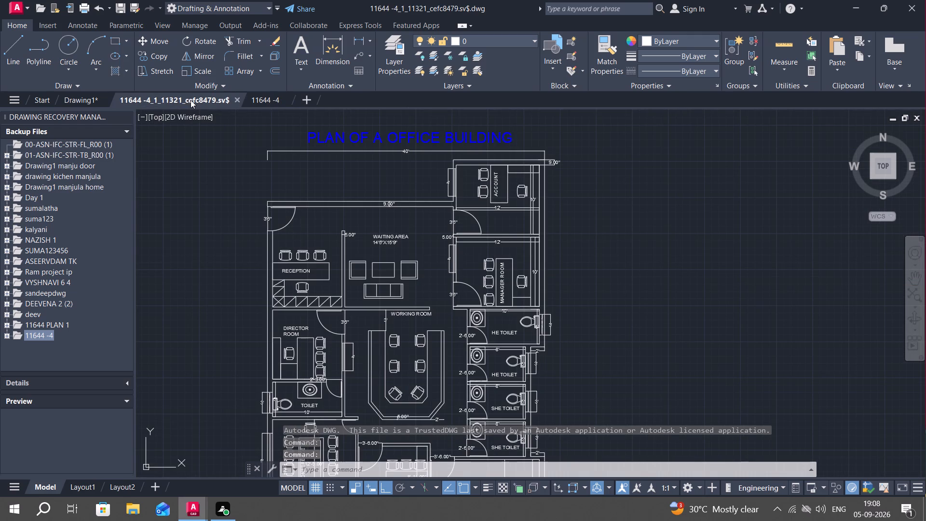
pyautogui.click(90, 98)
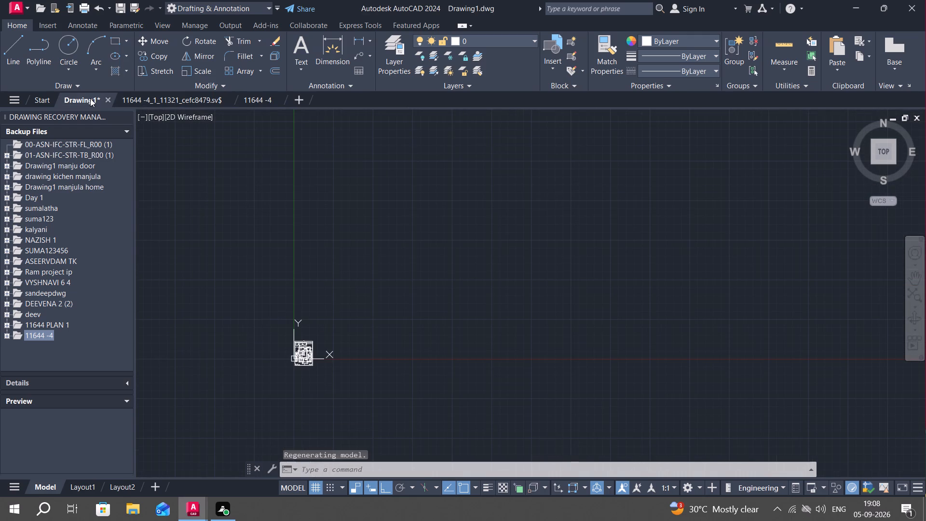
pyautogui.scroll(4, 267, 363)
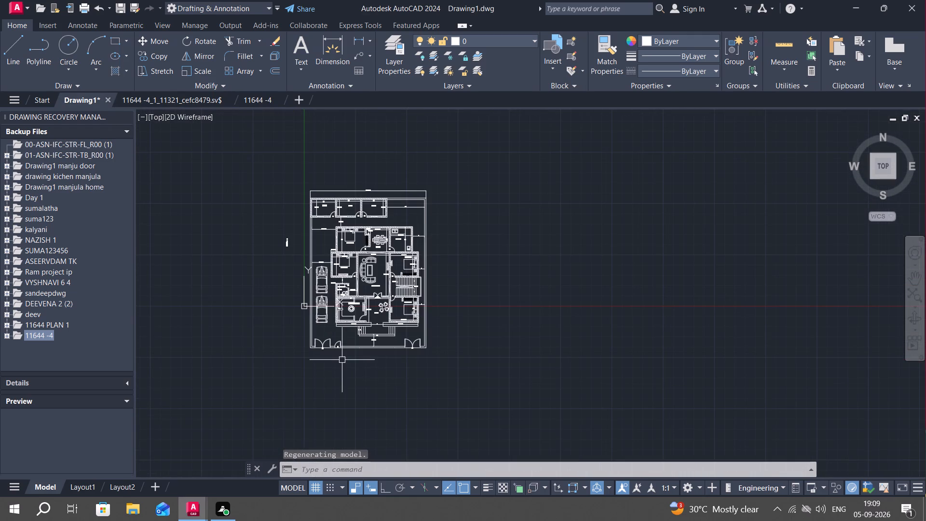
pyautogui.scroll(2, 342, 360)
pyautogui.scroll(-1, 342, 360)
pyautogui.scroll(2, 337, 334)
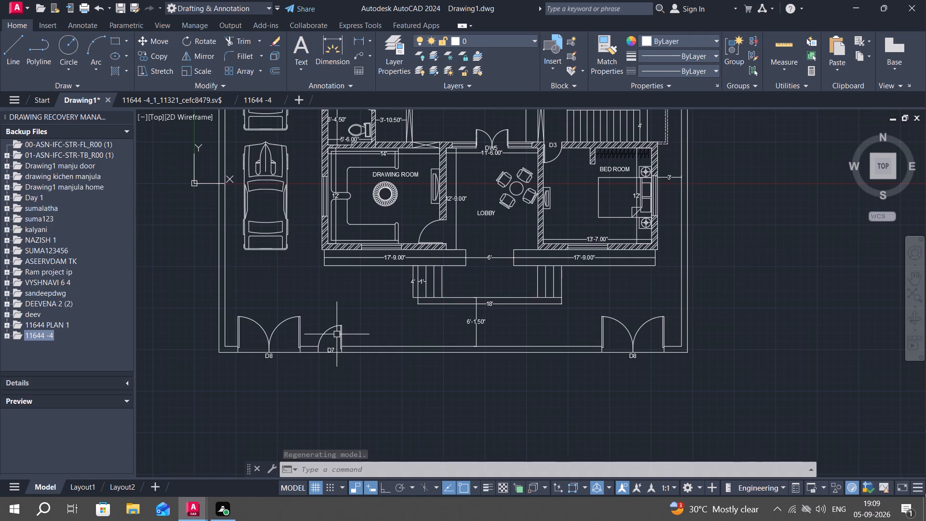
pyautogui.moveTo(343, 339); pyautogui.dragTo(352, 421, button='middle')
pyautogui.scroll(-2, 199, 179)
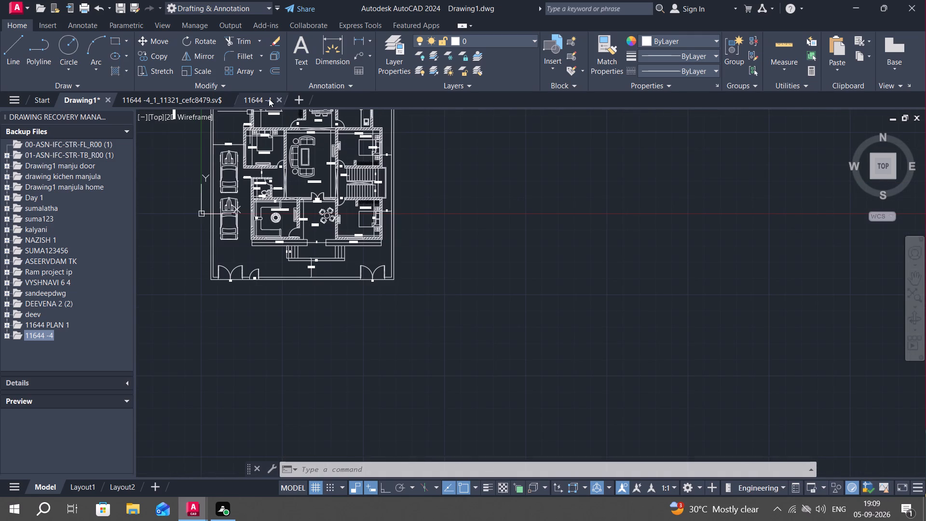
pyautogui.click(265, 100)
pyautogui.scroll(2, 330, 312)
pyautogui.moveTo(333, 312); pyautogui.dragTo(347, 344, button='middle')
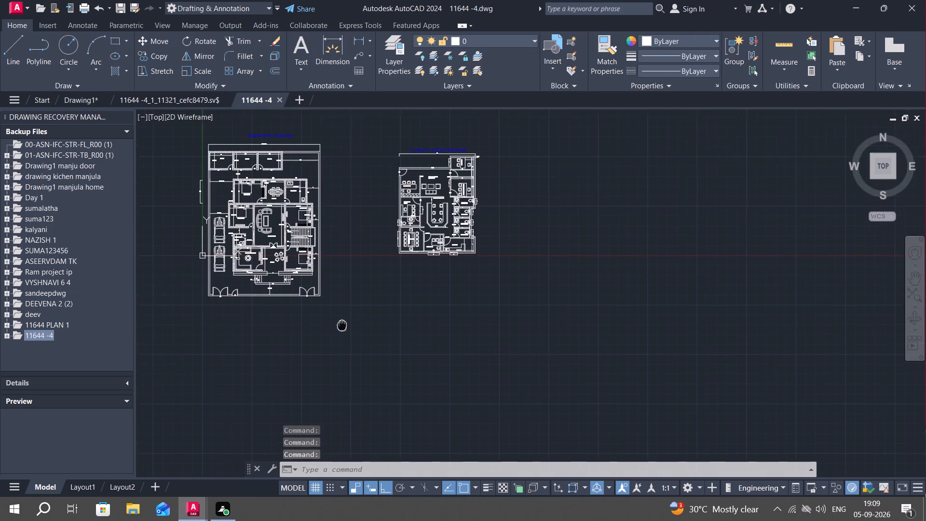
pyautogui.moveTo(347, 344); pyautogui.dragTo(347, 346, button='middle')
# Expand the 11644 PLAN 1 backup entry and open its 11644 PLAN 1.bak file.
pyautogui.click(52, 324)
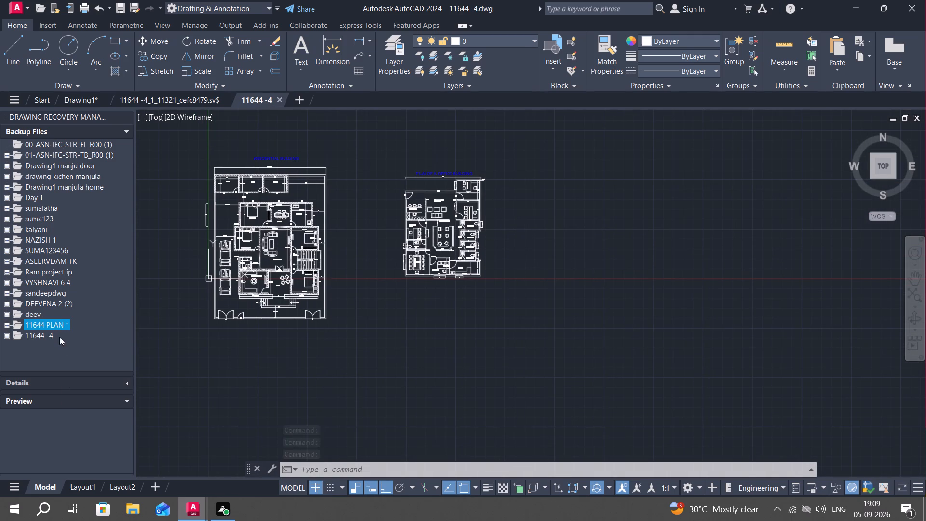
pyautogui.doubleClick(59, 326)
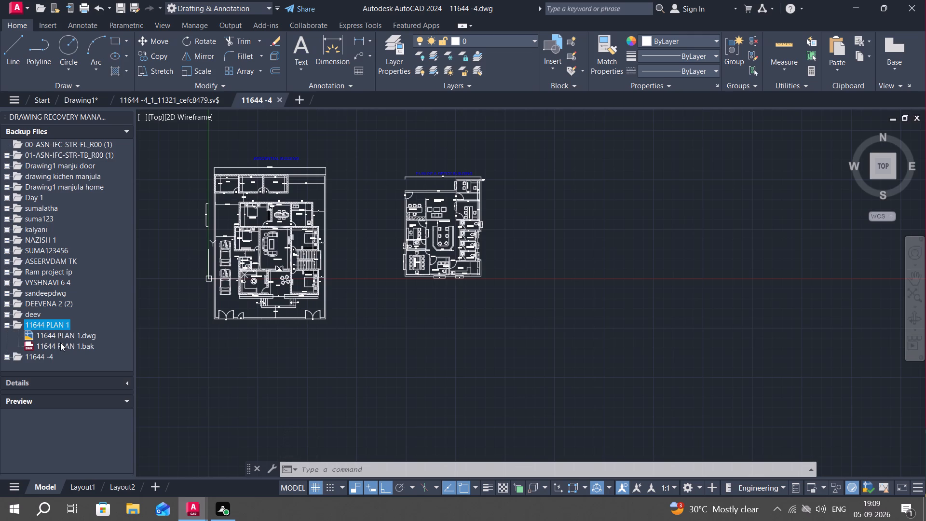
pyautogui.doubleClick(61, 345)
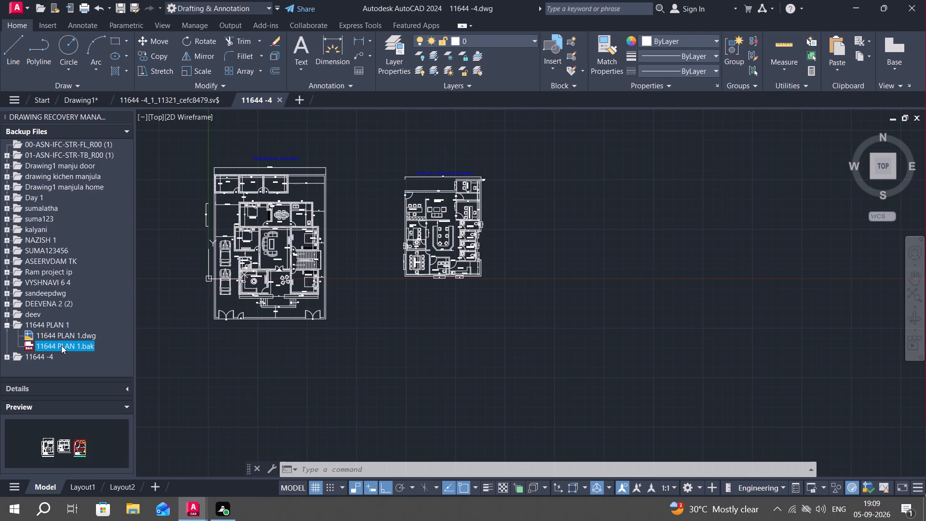
pyautogui.doubleClick(41, 353)
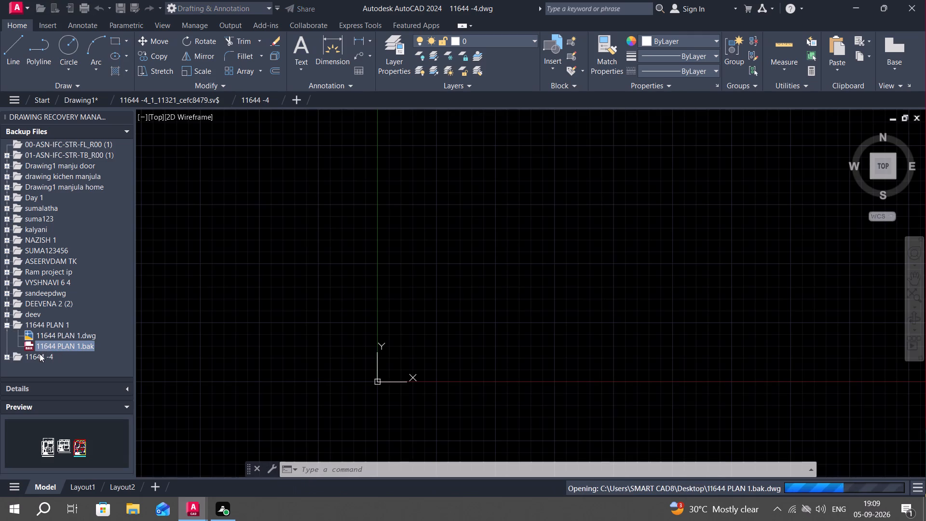
pyautogui.doubleClick(26, 355)
pyautogui.click(27, 357)
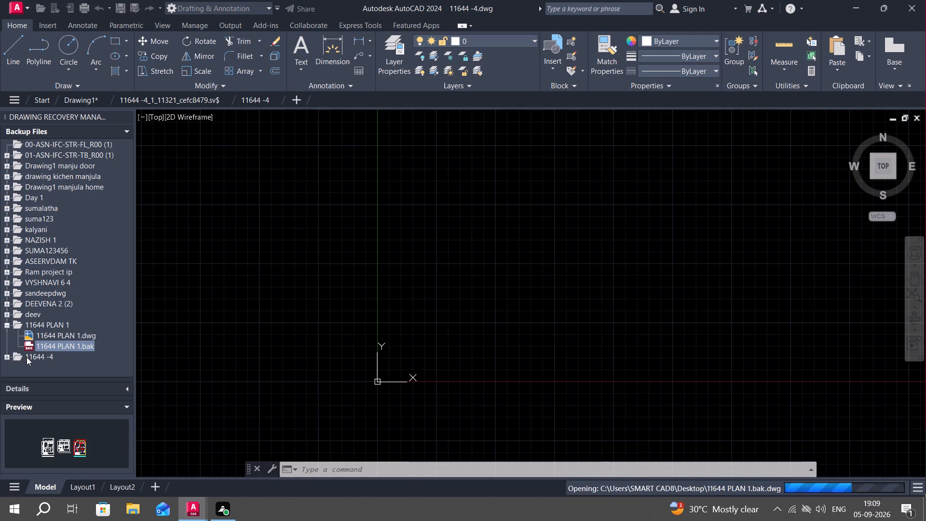
pyautogui.press('Escape')
pyautogui.press('Escape')
# Expand the 11644 -4 backup entry and preview its autosave file and 11644 -4.dwg.
pyautogui.doubleClick(43, 352)
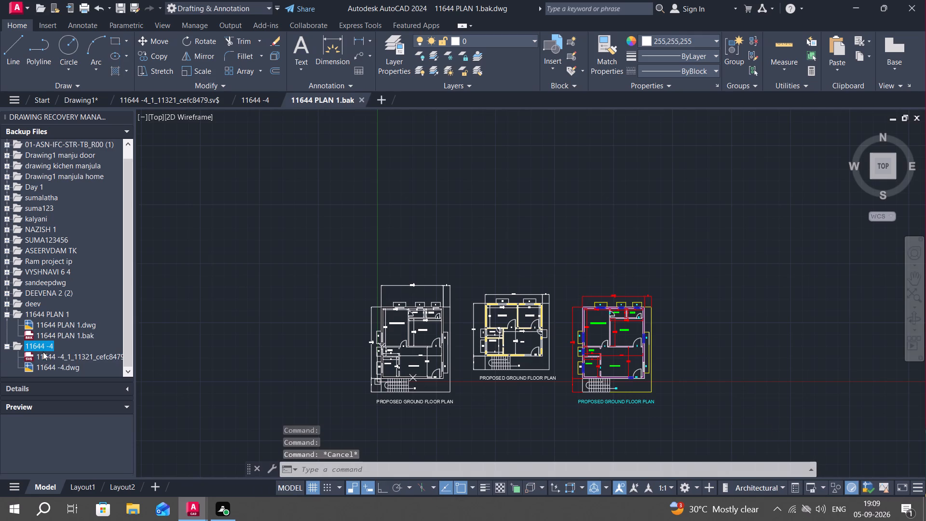
pyautogui.scroll(2, 74, 365)
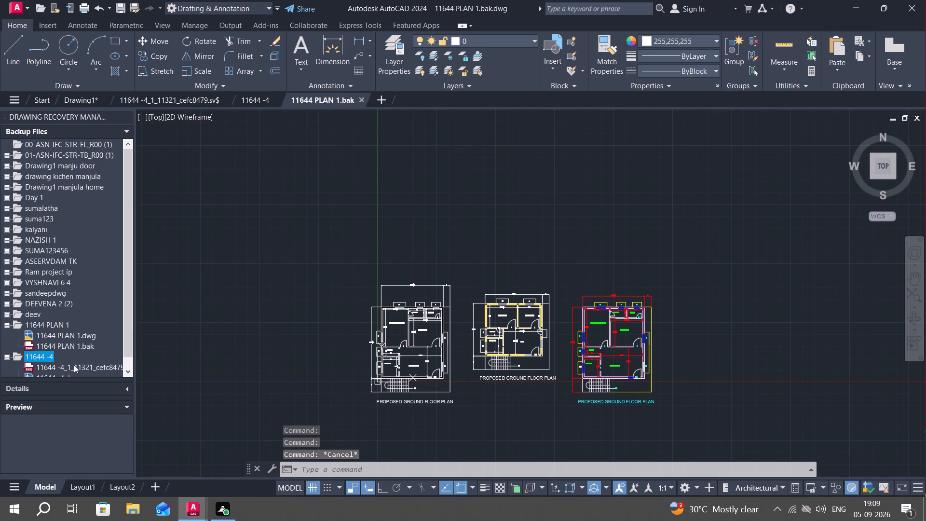
pyautogui.scroll(-2, 74, 364)
pyautogui.click(66, 357)
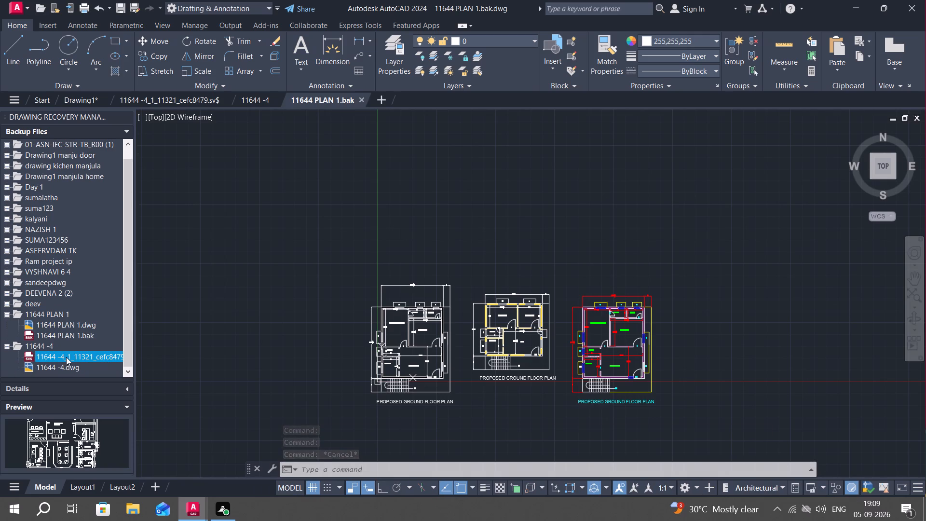
pyautogui.click(68, 368)
pyautogui.press('Escape')
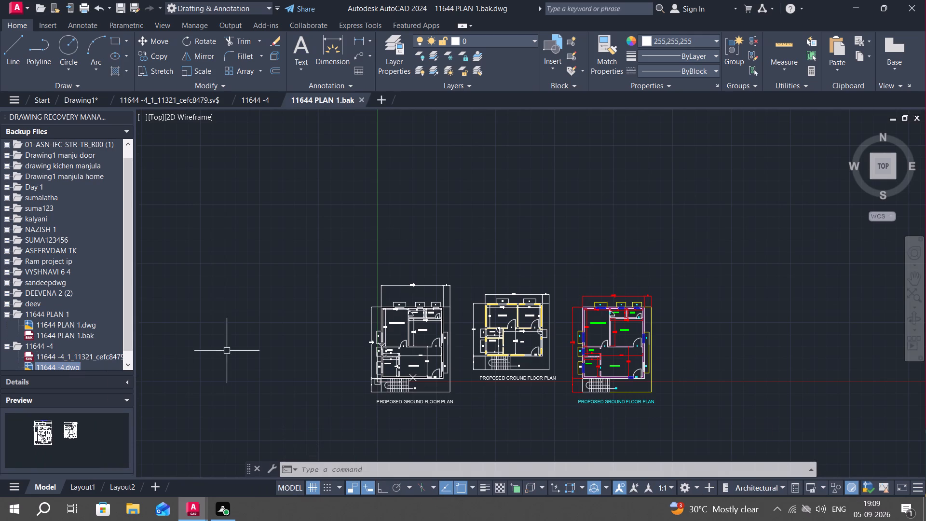
pyautogui.scroll(-2, 233, 350)
pyautogui.press('Escape')
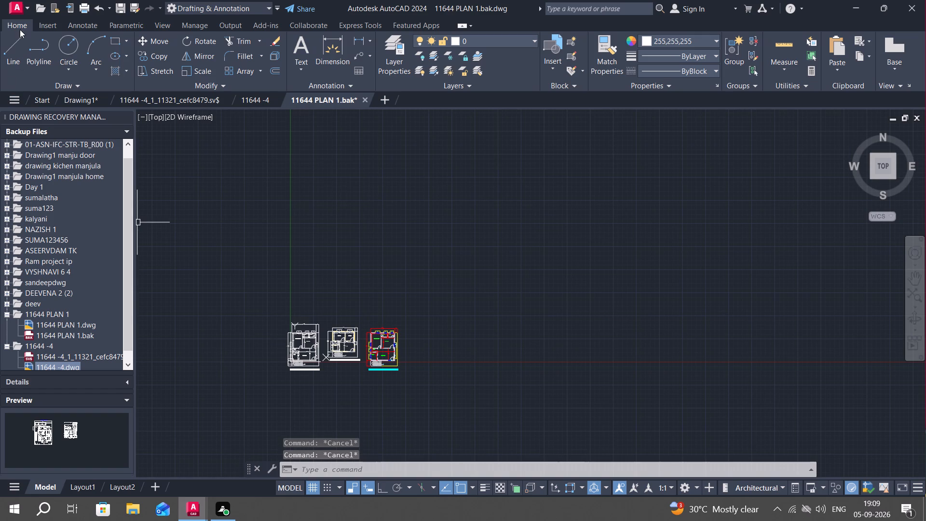
pyautogui.press('Escape')
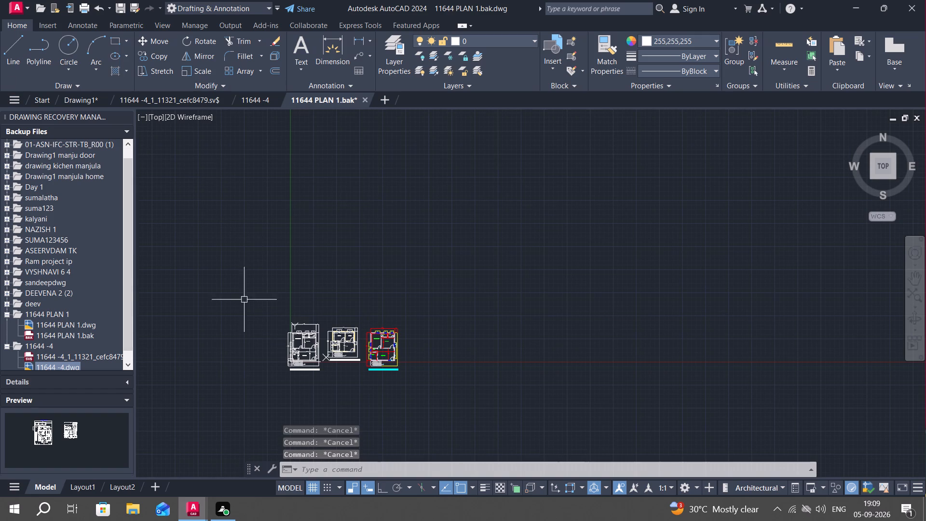
pyautogui.press('space')
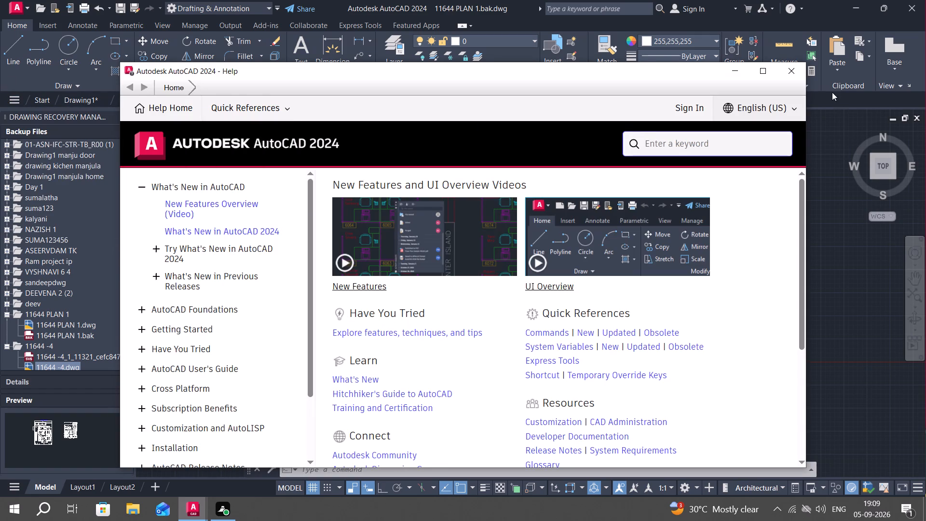
pyautogui.click(793, 72)
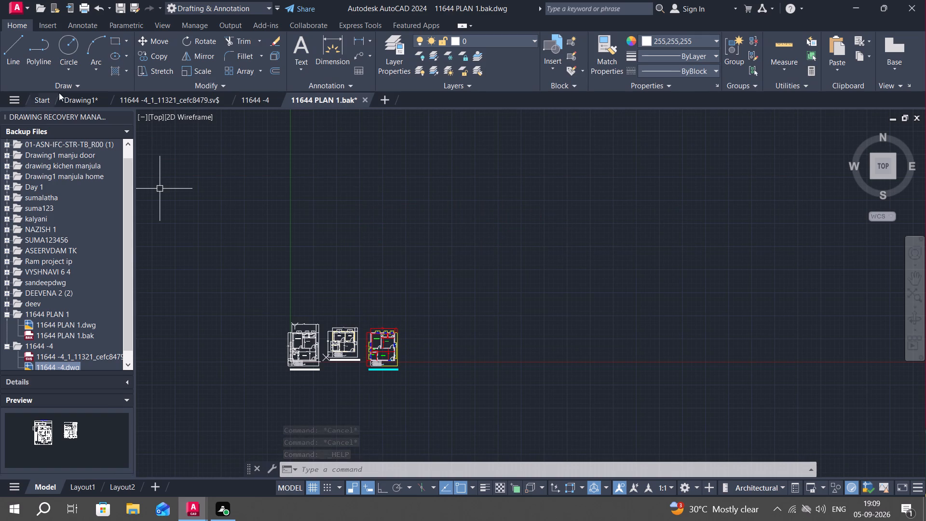
# Create a new blank drawing from the Start page.
pyautogui.click(40, 98)
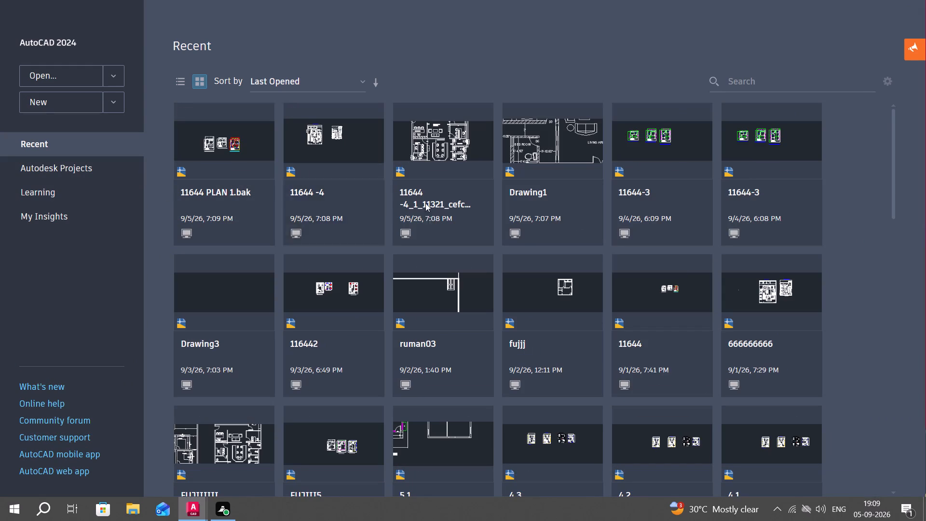
pyautogui.click(75, 102)
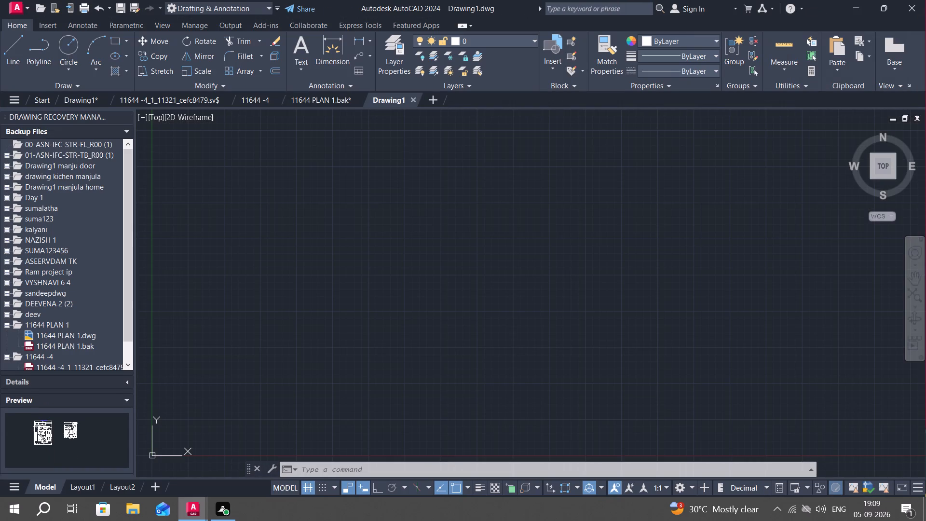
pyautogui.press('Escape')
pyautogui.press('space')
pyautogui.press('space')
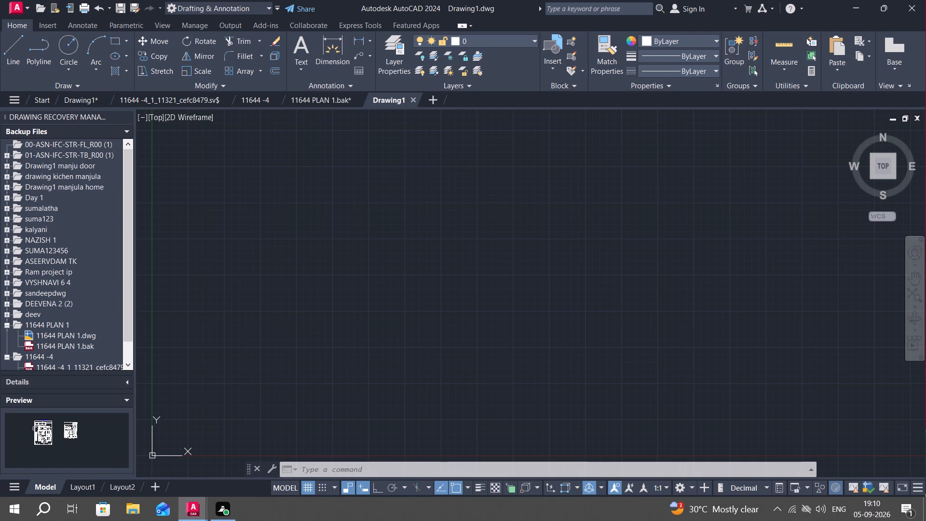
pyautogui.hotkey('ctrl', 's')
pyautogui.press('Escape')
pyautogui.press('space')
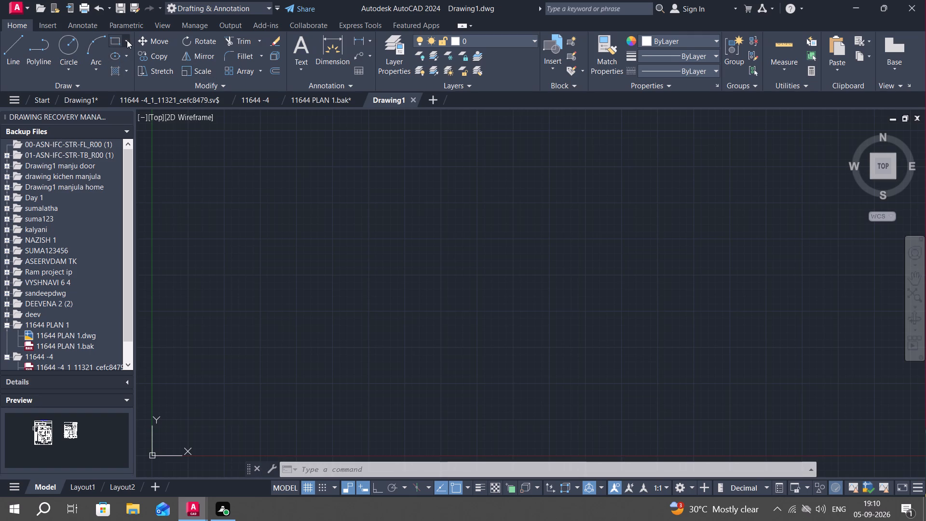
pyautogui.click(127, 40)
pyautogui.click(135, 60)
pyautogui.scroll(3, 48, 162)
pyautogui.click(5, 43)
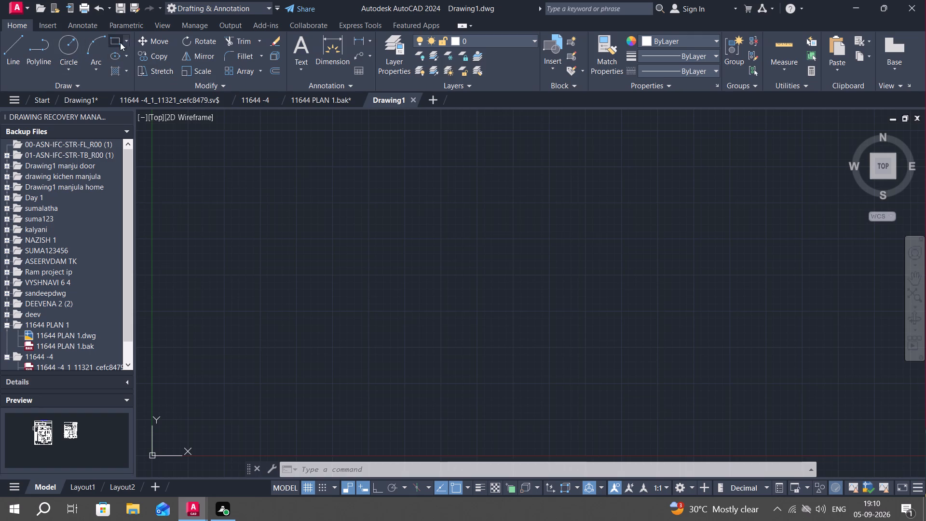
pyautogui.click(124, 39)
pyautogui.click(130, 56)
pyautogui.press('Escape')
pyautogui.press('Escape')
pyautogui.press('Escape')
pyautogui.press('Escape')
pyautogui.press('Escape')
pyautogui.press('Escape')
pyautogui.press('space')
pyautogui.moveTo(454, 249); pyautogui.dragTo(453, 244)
# Create another new blank drawing from the Start page and close the Help window.
pyautogui.click(15, 93)
pyautogui.click(22, 115)
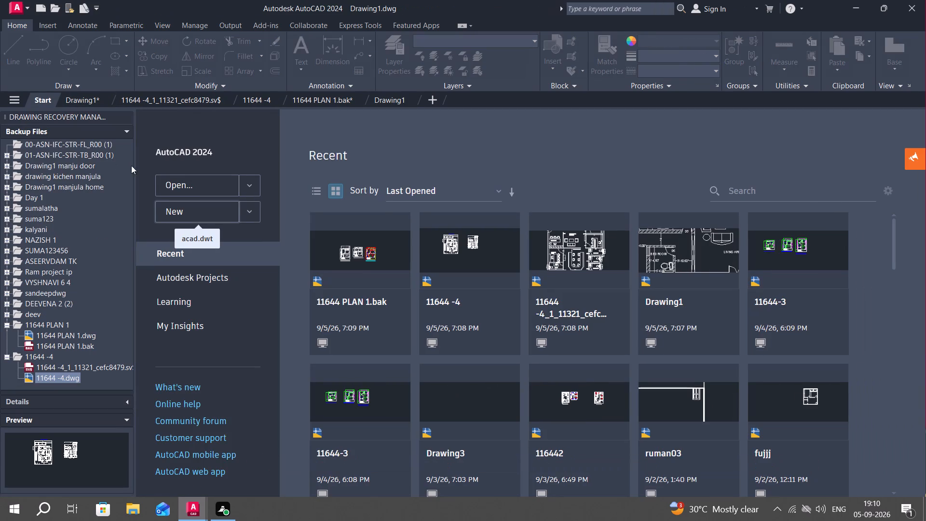
pyautogui.click(202, 180)
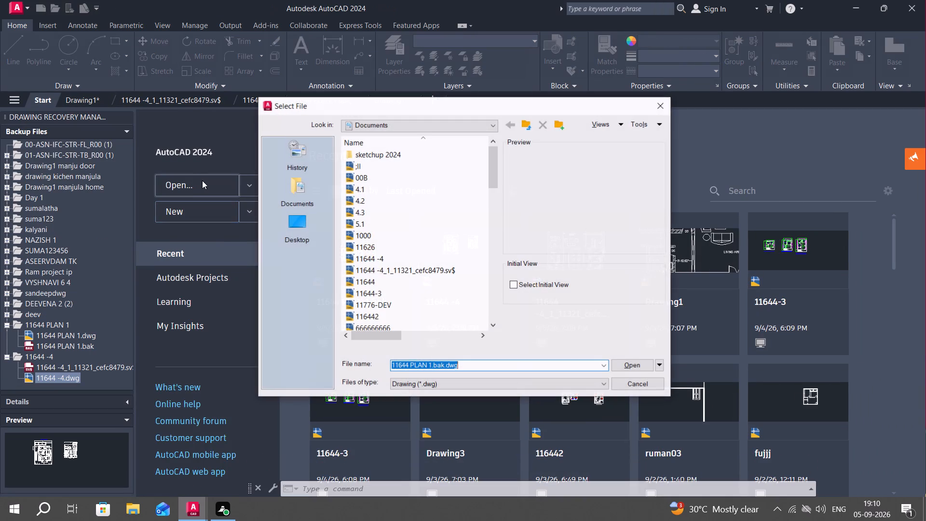
pyautogui.click(167, 206)
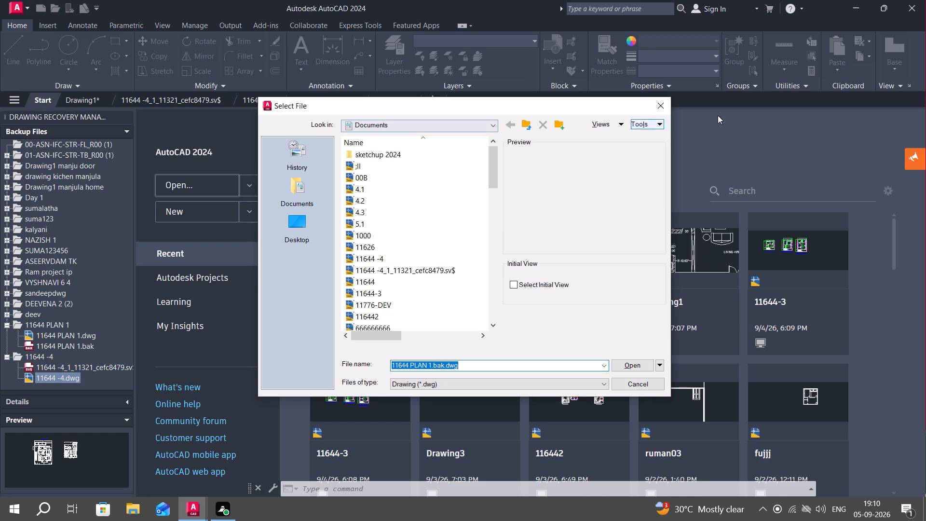
pyautogui.click(663, 106)
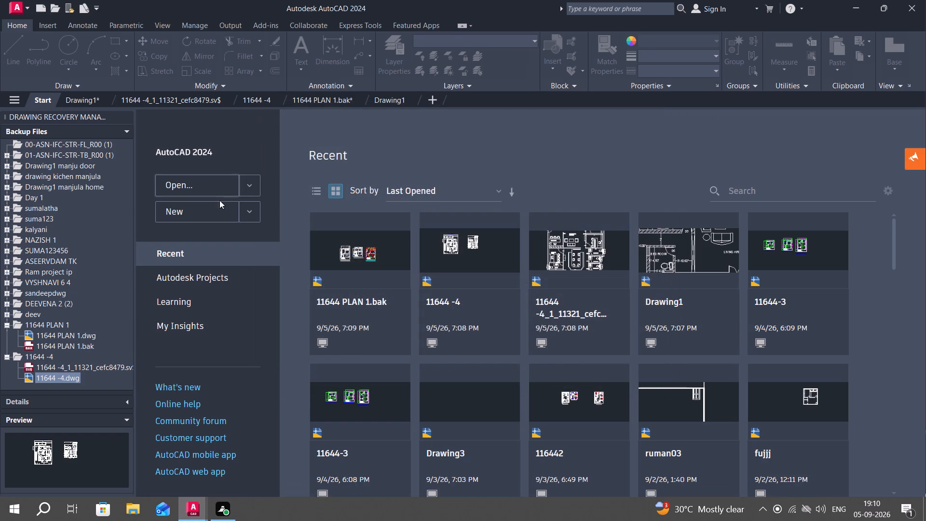
pyautogui.click(217, 209)
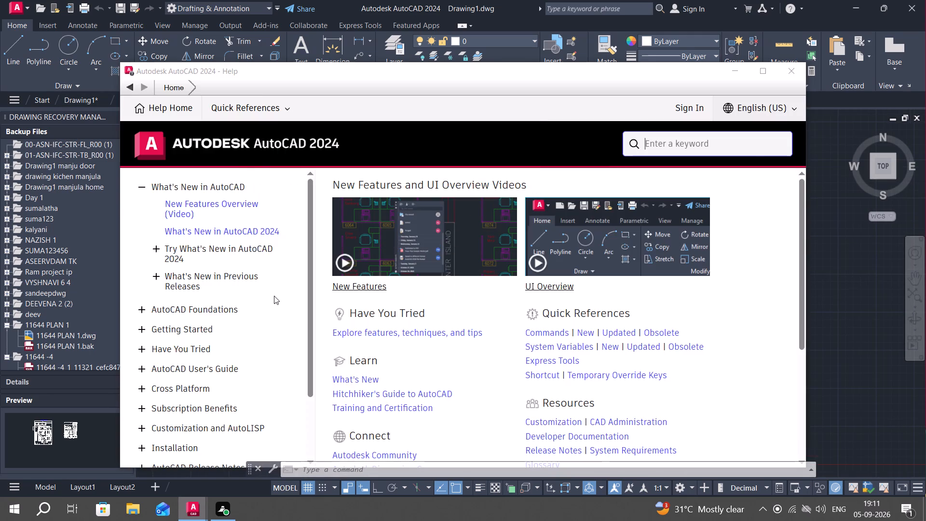
pyautogui.click(790, 72)
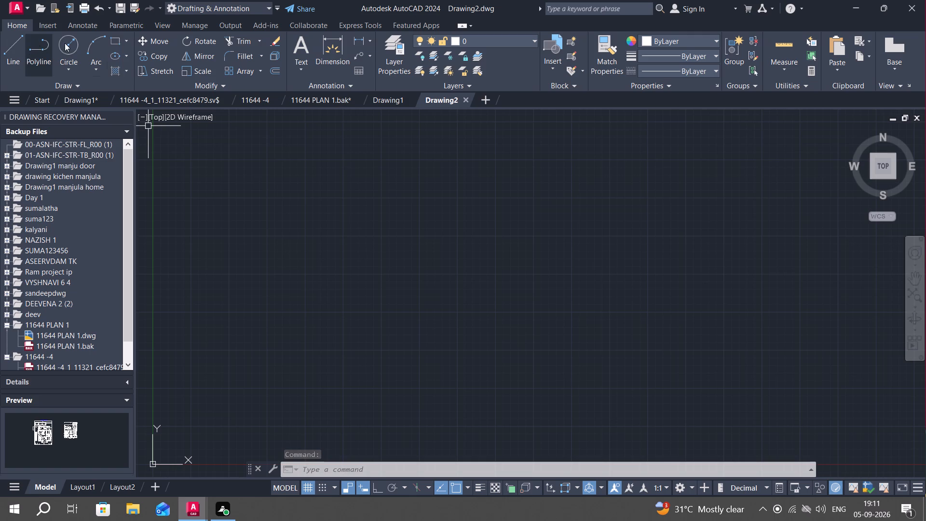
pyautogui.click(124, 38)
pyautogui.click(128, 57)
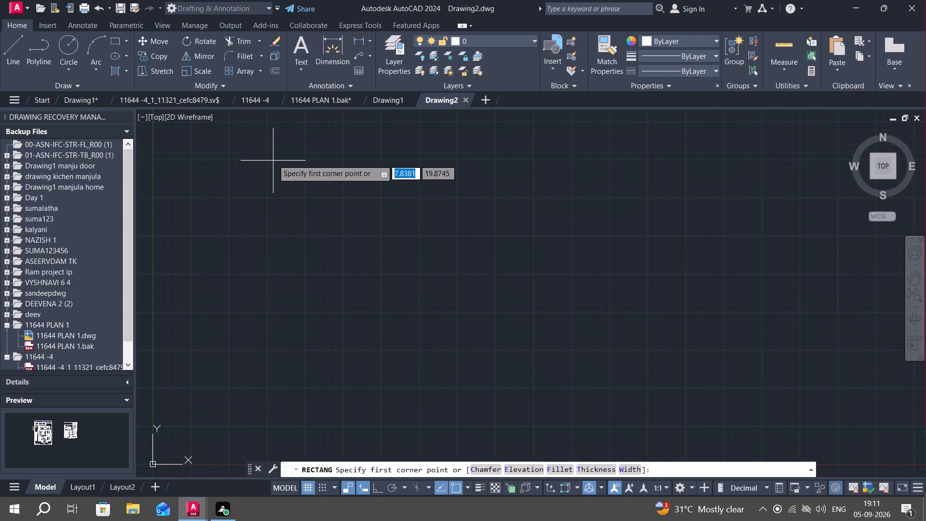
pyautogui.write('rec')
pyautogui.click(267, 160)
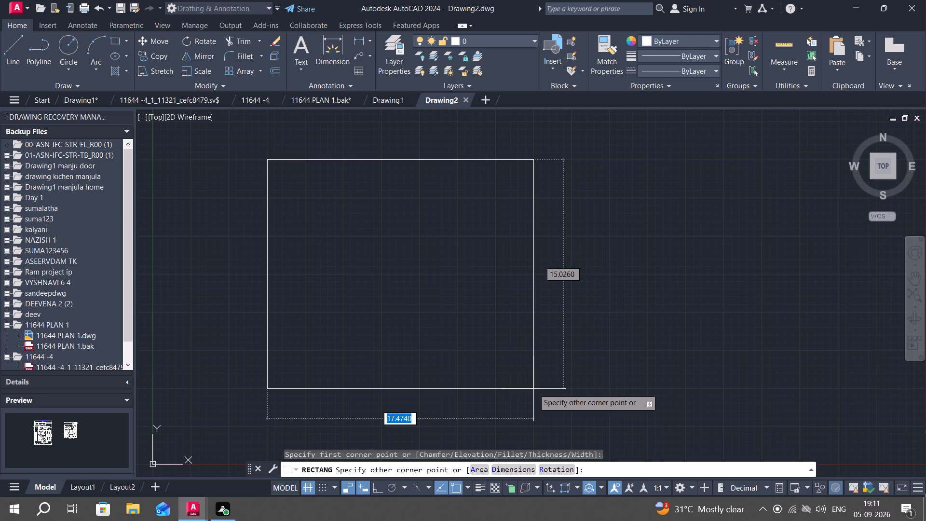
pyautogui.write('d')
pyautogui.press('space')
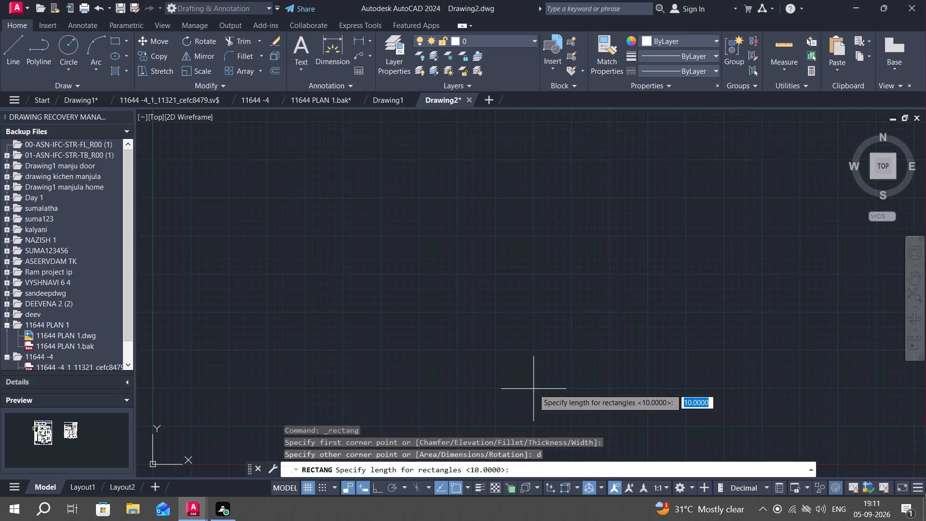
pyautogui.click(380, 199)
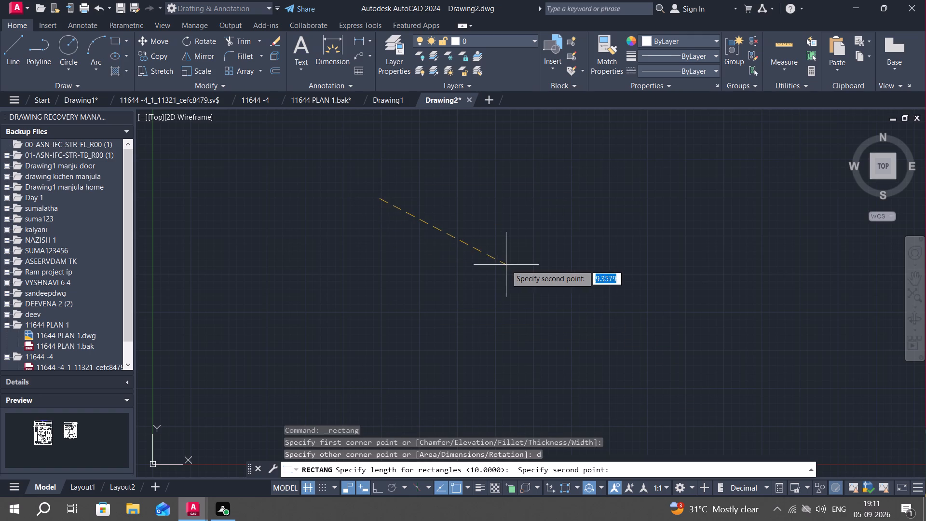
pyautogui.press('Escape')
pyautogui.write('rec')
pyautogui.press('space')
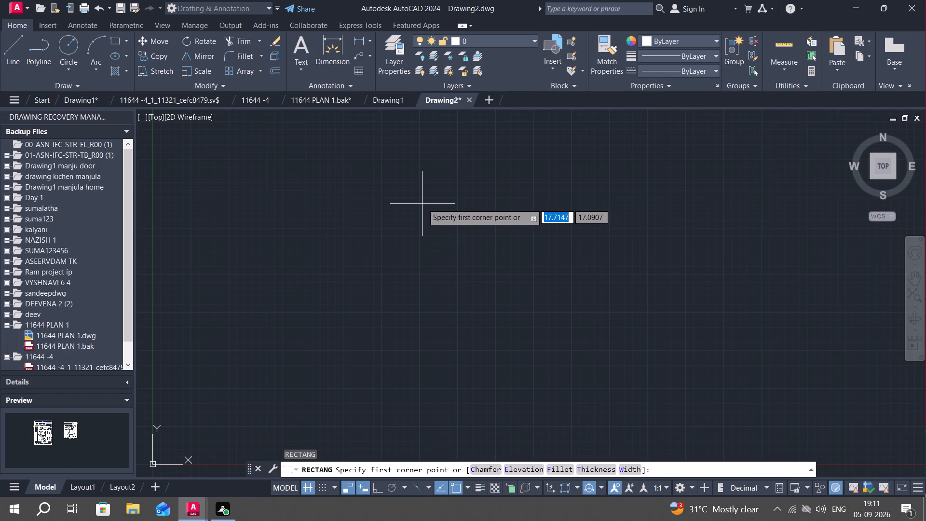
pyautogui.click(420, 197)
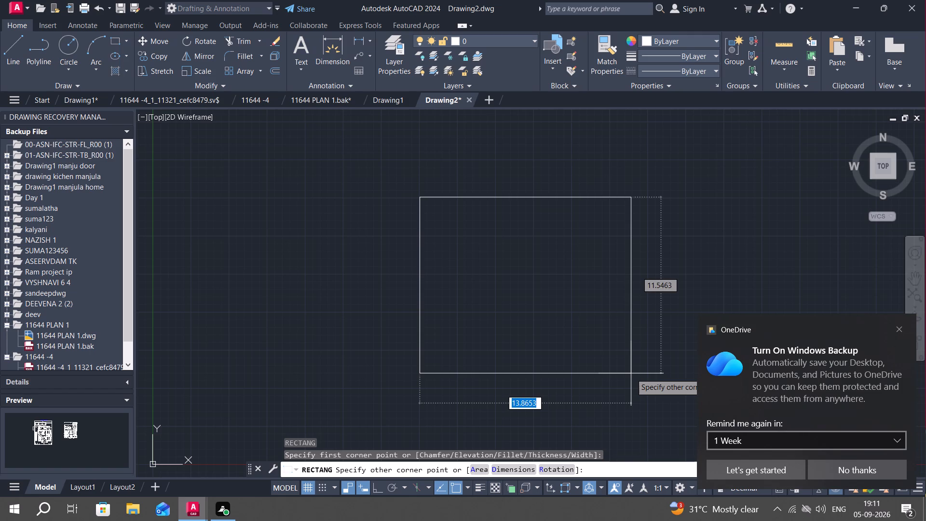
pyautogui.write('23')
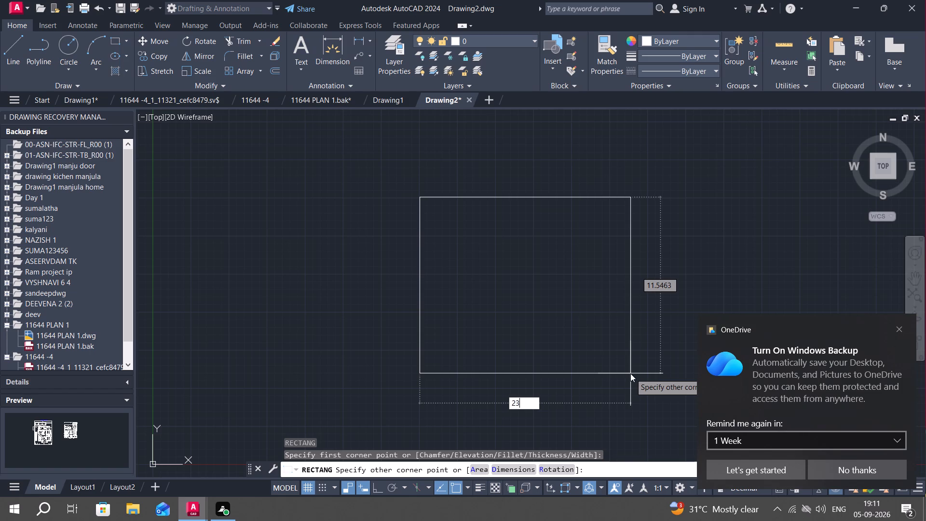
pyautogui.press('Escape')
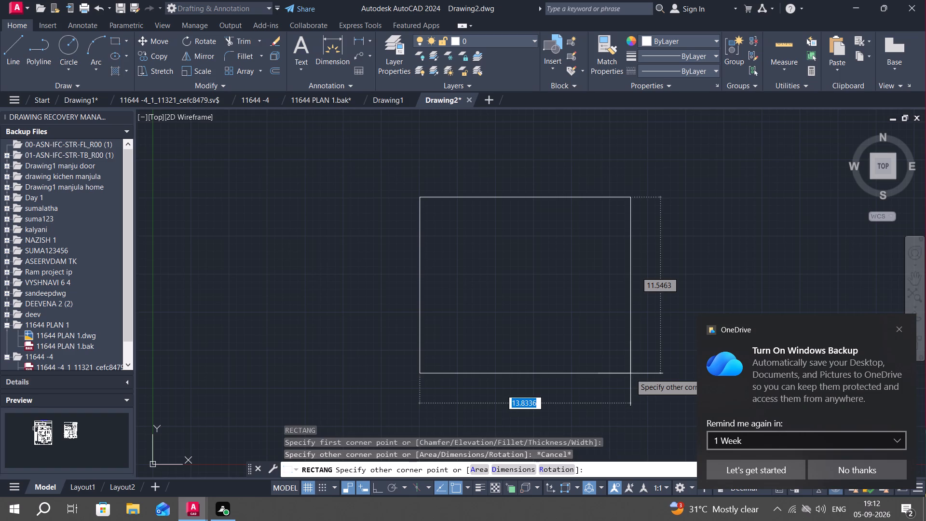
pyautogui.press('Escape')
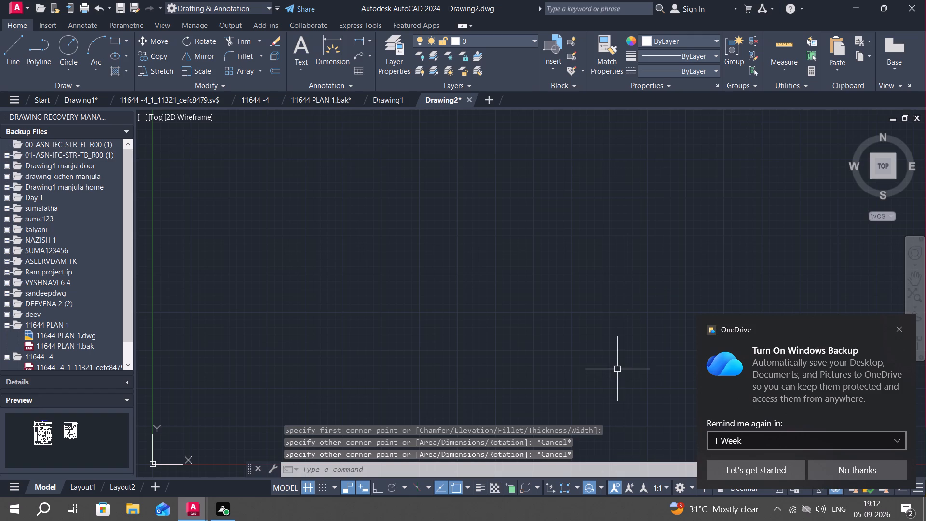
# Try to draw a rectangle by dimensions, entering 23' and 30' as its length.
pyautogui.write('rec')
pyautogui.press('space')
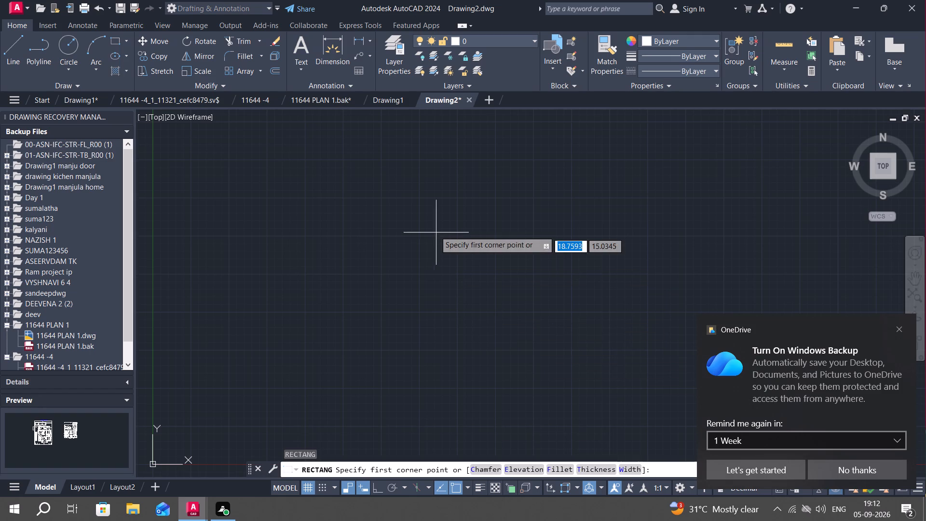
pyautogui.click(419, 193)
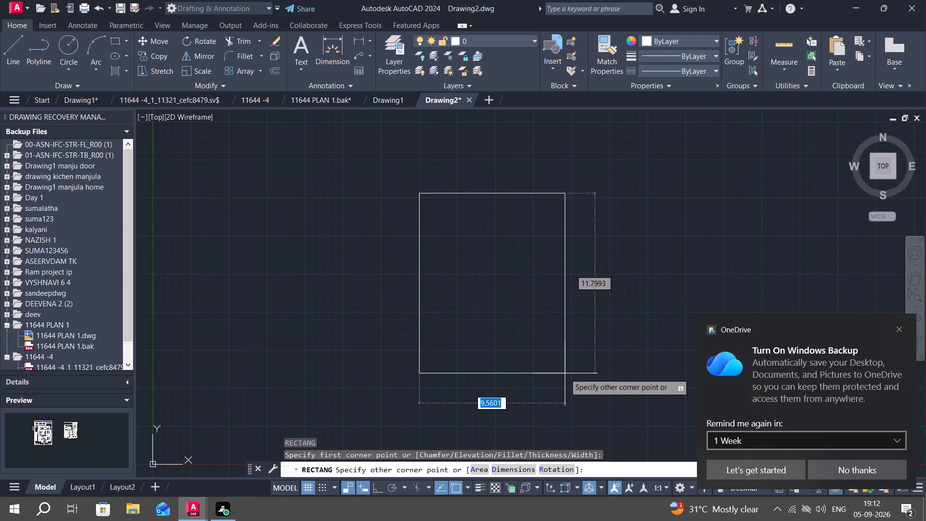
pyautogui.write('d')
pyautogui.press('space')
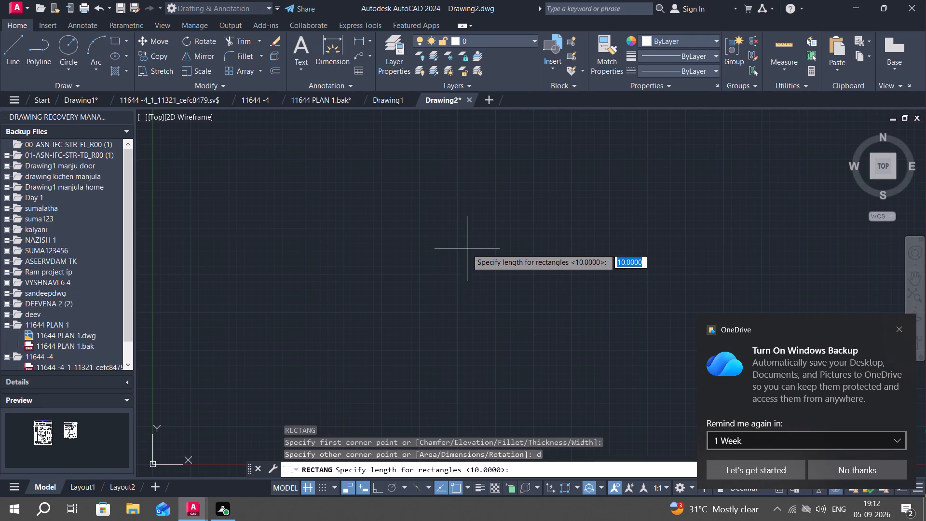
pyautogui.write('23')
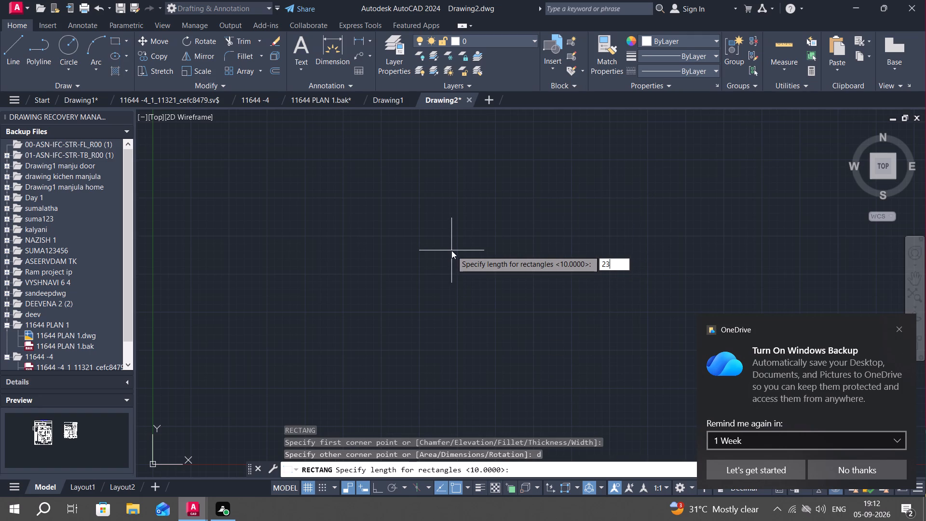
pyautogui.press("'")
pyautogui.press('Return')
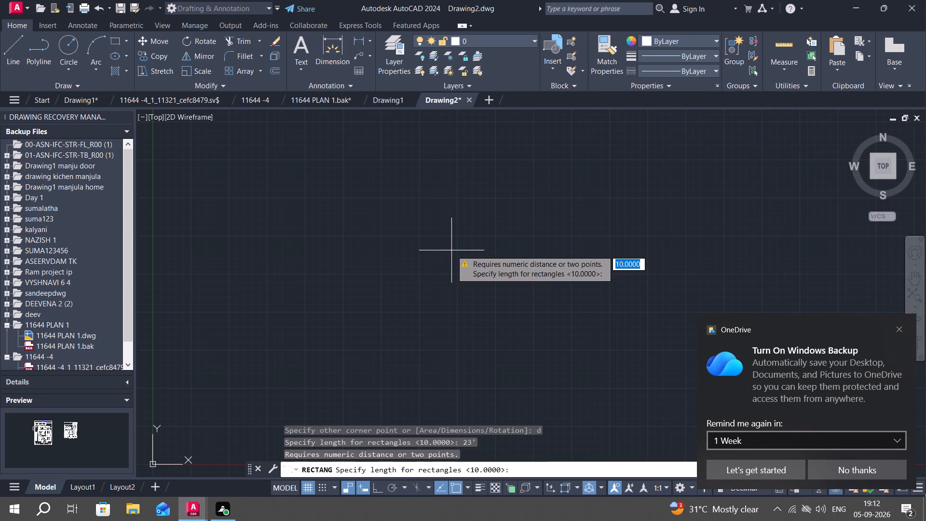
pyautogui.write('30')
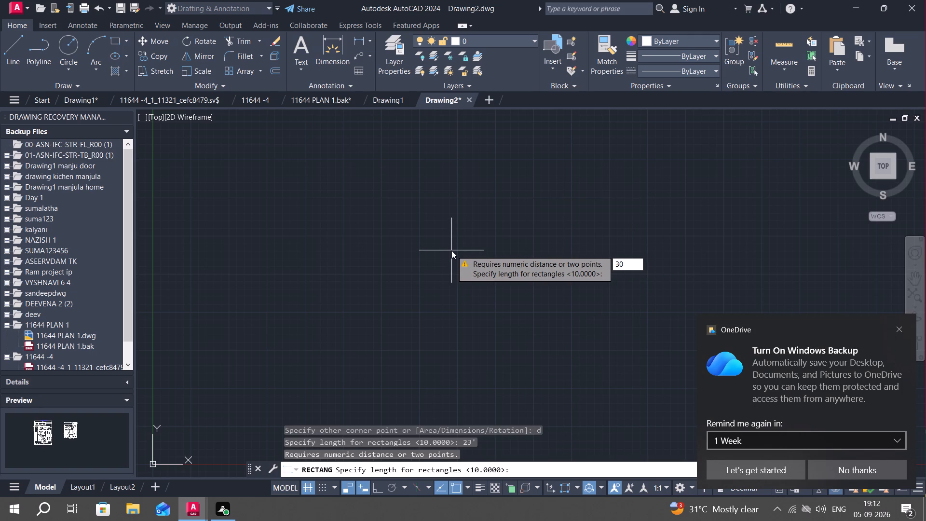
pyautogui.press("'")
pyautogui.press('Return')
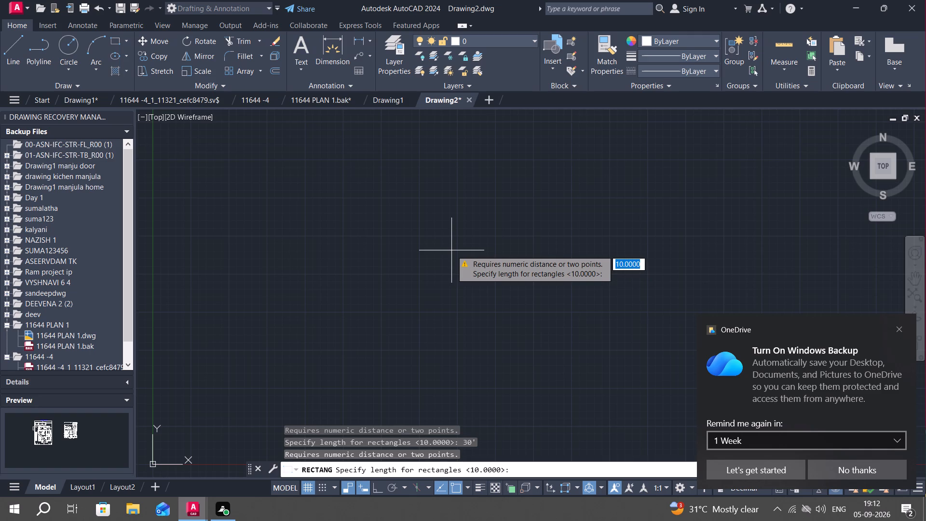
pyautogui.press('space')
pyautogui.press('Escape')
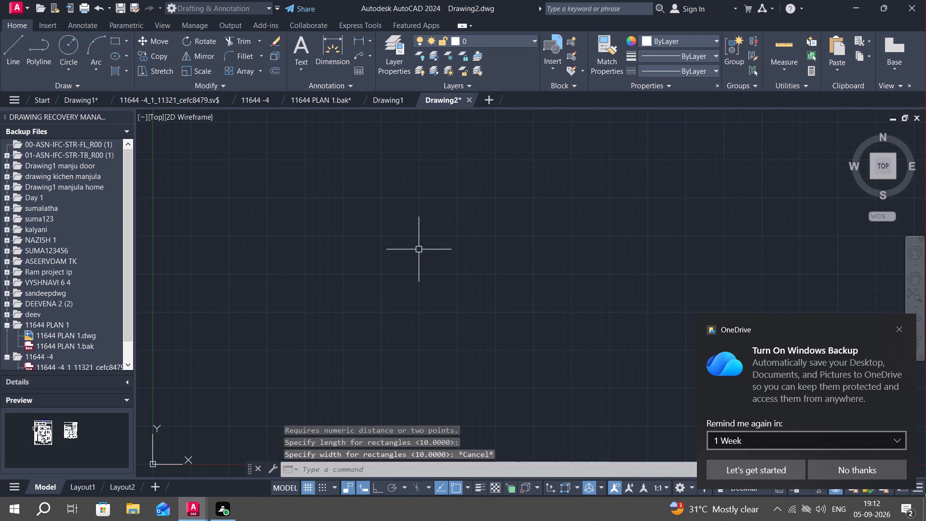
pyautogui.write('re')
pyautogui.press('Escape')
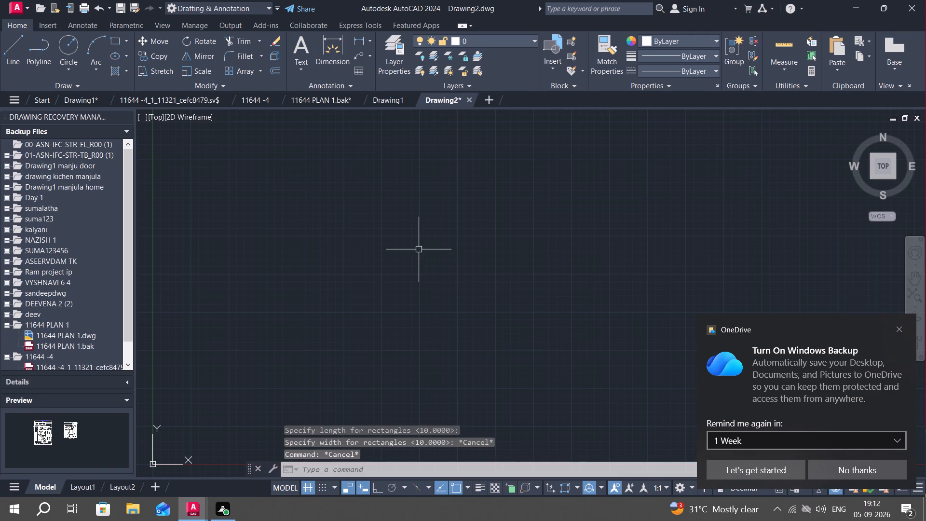
# Set the drawing's length units to Engineering with a precision of 0'-0.00".
pyautogui.write('un')
pyautogui.press('space')
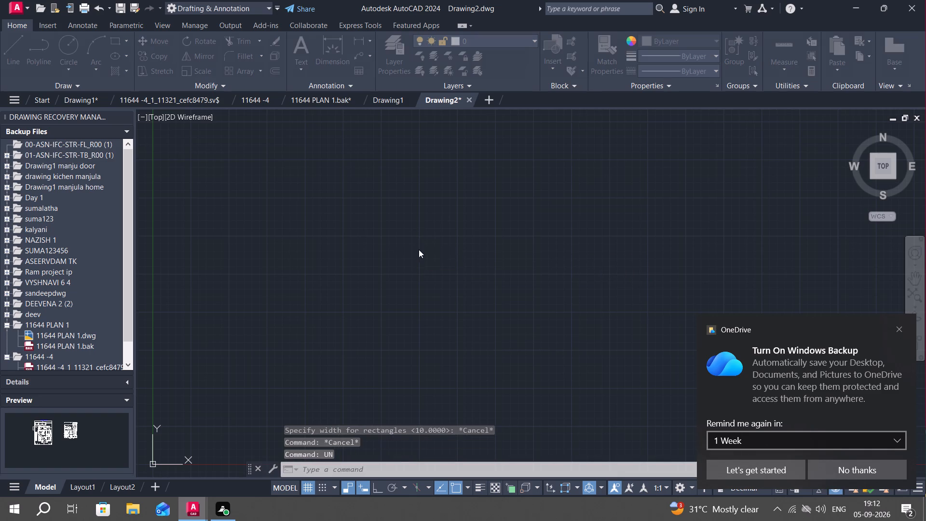
pyautogui.click(446, 168)
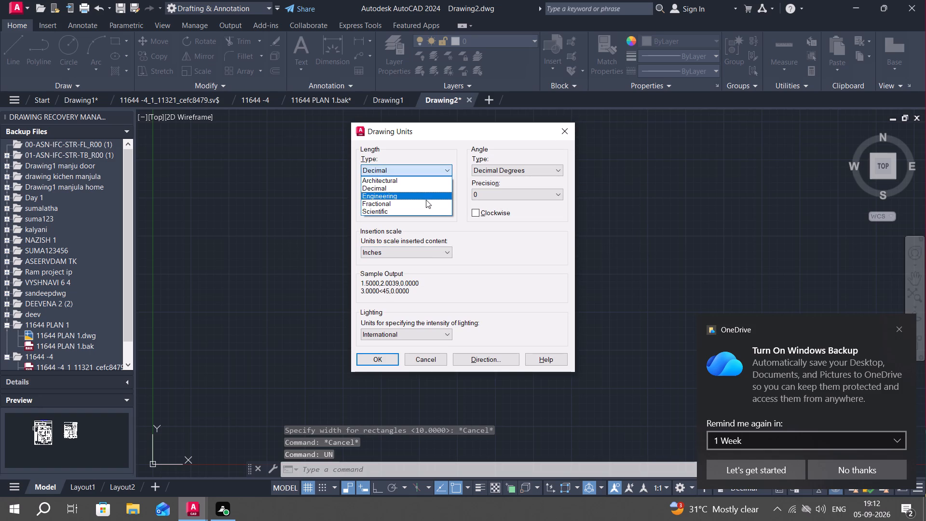
pyautogui.click(420, 197)
pyautogui.click(423, 187)
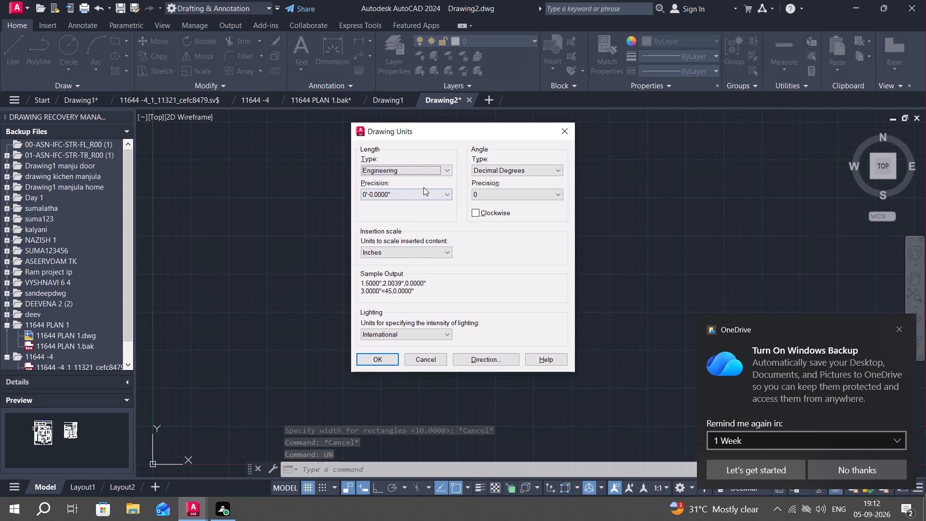
pyautogui.click(425, 196)
pyautogui.click(421, 219)
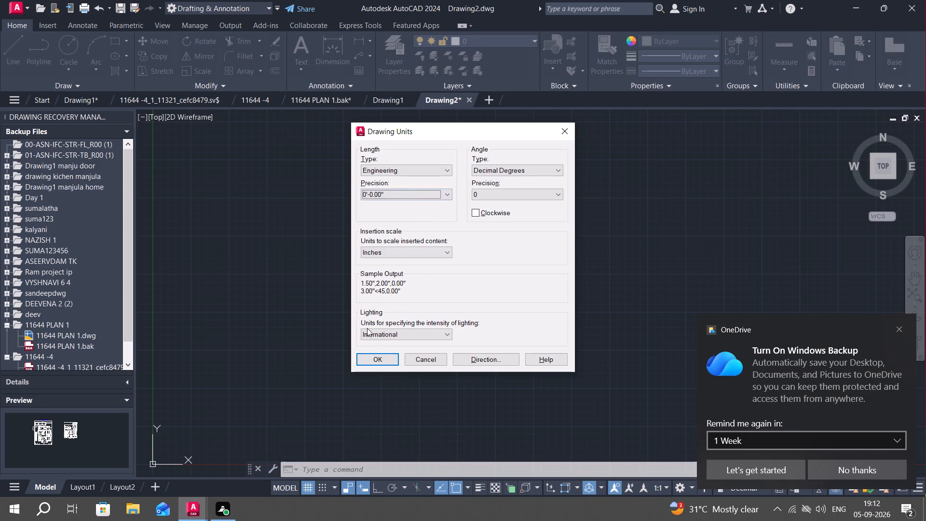
pyautogui.click(372, 358)
# Modify the Standard dimension style's primary units to Engineering format with a precision of 0'-0.00".
pyautogui.write('d')
pyautogui.press('space')
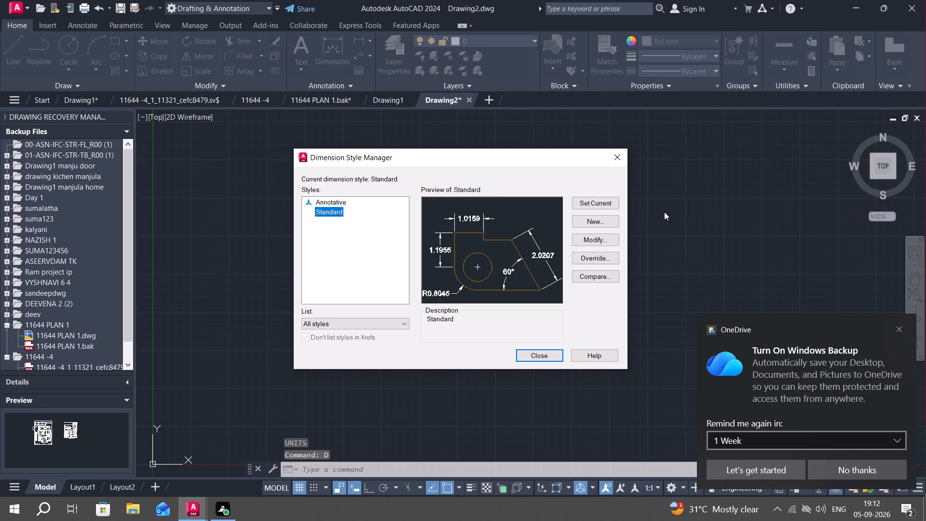
pyautogui.click(605, 237)
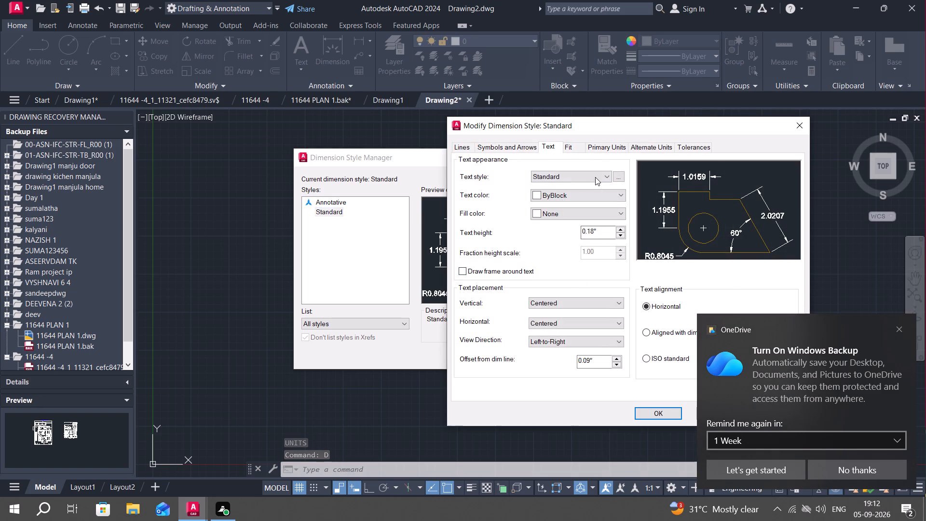
pyautogui.click(603, 143)
pyautogui.click(576, 192)
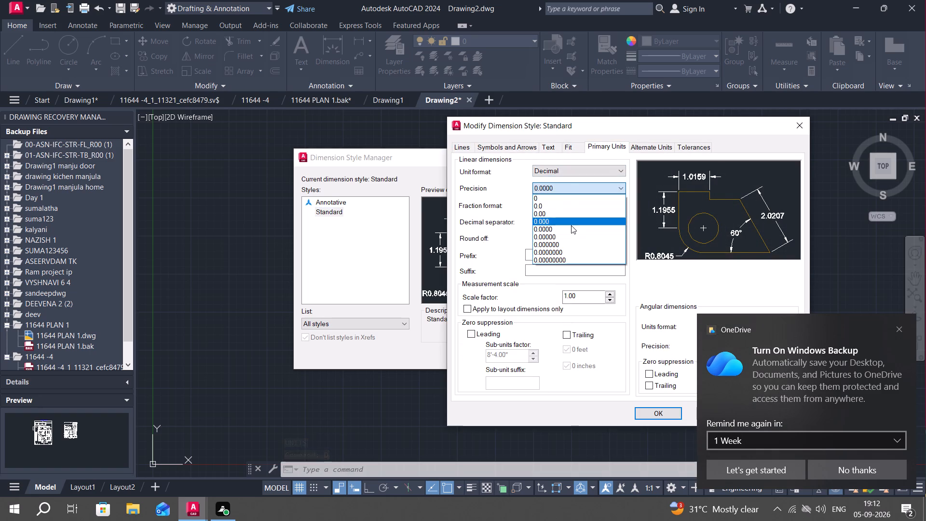
pyautogui.click(569, 217)
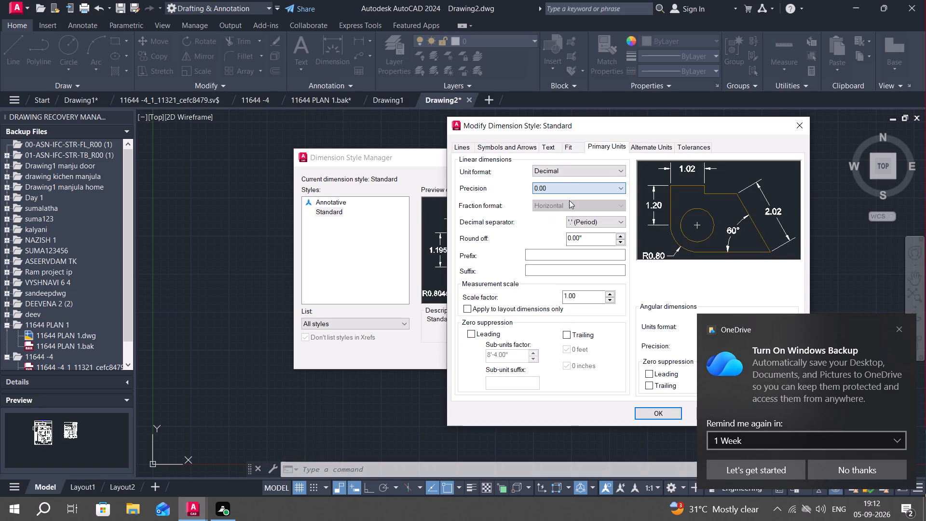
pyautogui.click(571, 173)
pyautogui.click(569, 198)
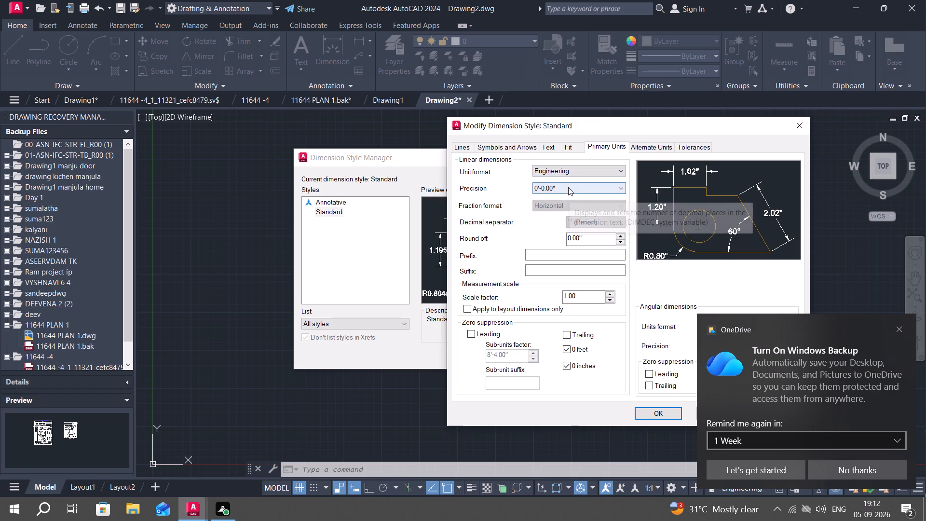
pyautogui.click(568, 187)
pyautogui.click(562, 217)
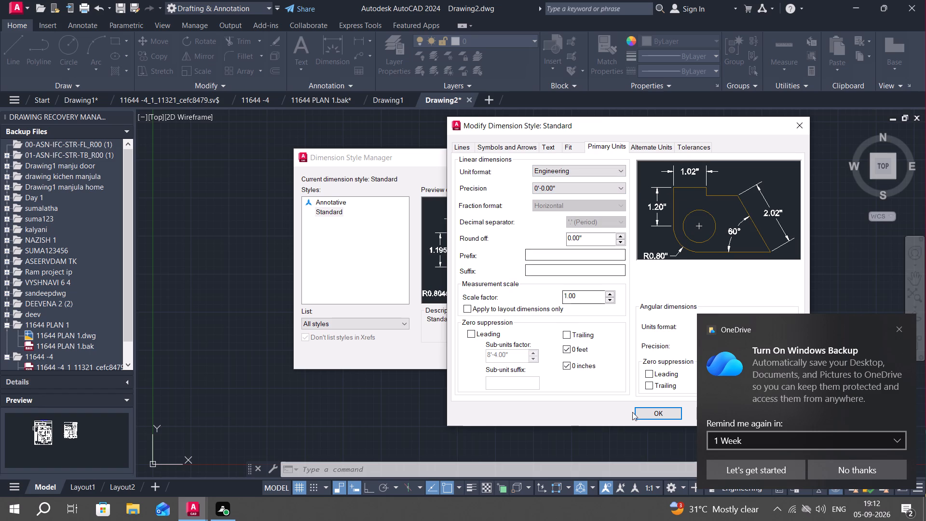
pyautogui.click(637, 415)
pyautogui.click(545, 356)
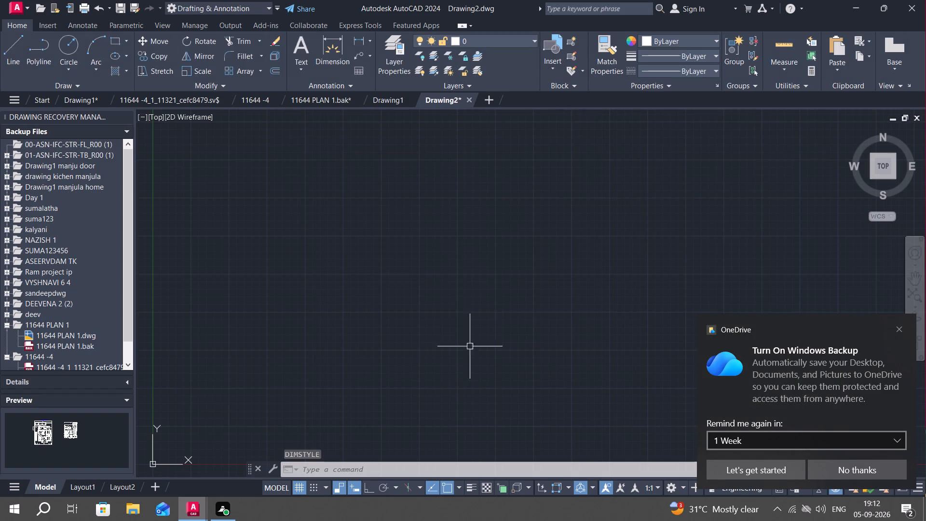
# Draw a rectangle by dimensions, with a length of 23' and a width of 30'.
pyautogui.write('rec')
pyautogui.press('space')
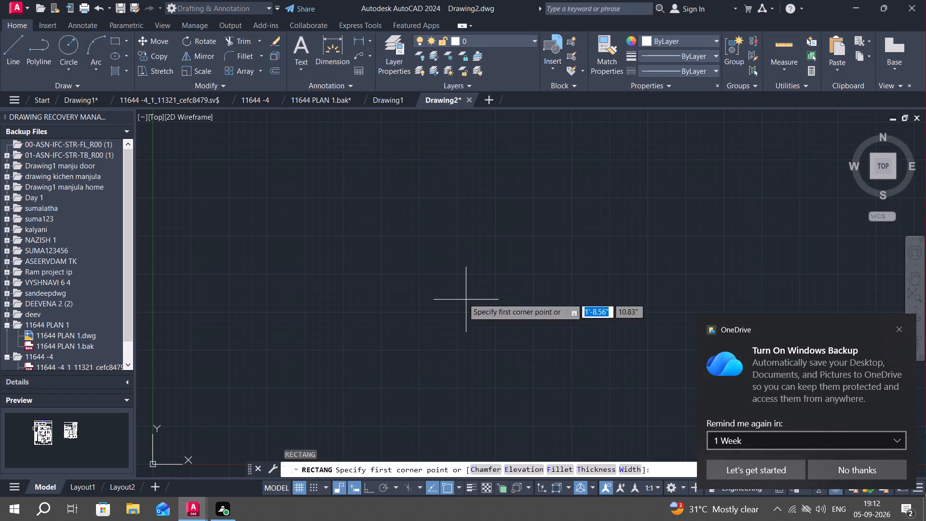
pyautogui.click(403, 188)
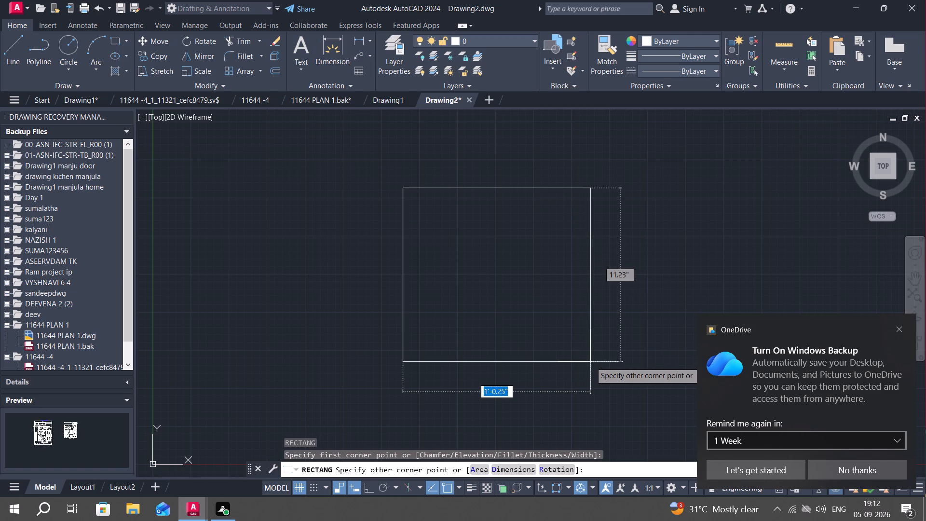
pyautogui.write('d 3')
pyautogui.press('BackSpace')
pyautogui.write("23'")
pyautogui.press('Return')
pyautogui.write('30')
pyautogui.press("'")
pyautogui.press('Return')
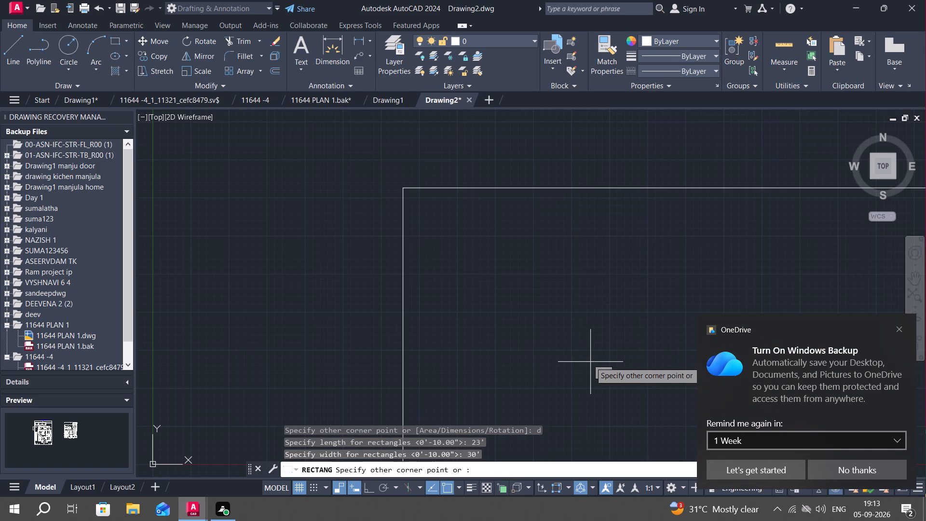
pyautogui.click(497, 166)
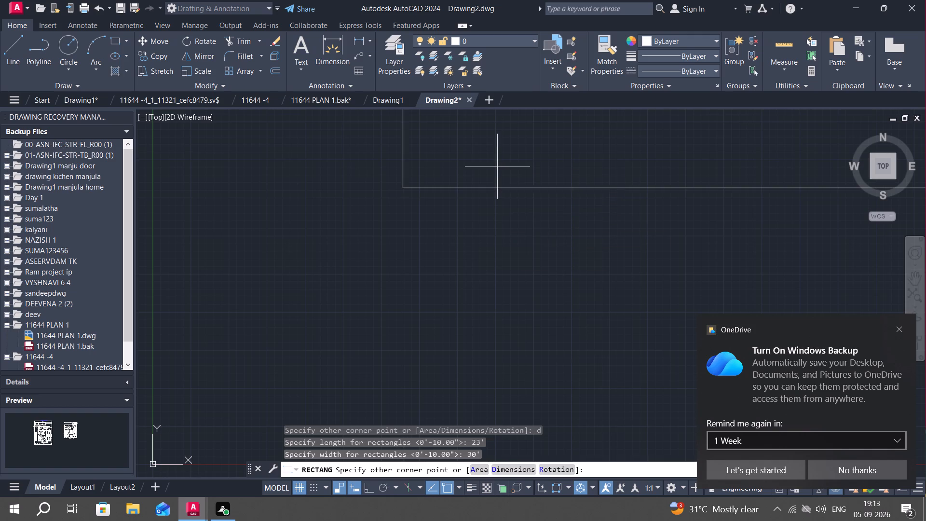
# Save the drawing to the Desktop as Drawing2.dwg.
pyautogui.moveTo(463, 231); pyautogui.dragTo(437, 450, button='middle')
pyautogui.scroll(-2, 412, 412)
pyautogui.moveTo(512, 296); pyautogui.dragTo(451, 303, button='middle')
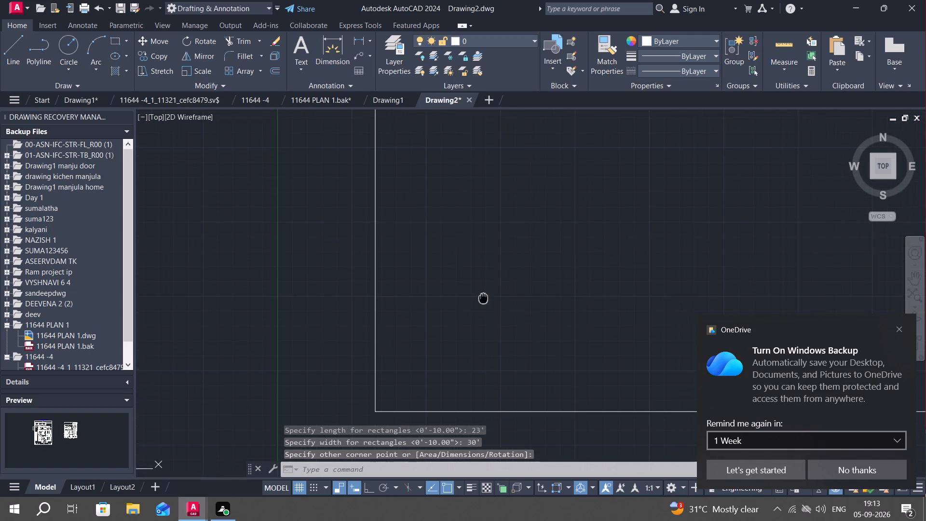
pyautogui.moveTo(451, 303); pyautogui.dragTo(443, 304, button='middle')
pyautogui.hotkey('ctrl', 's')
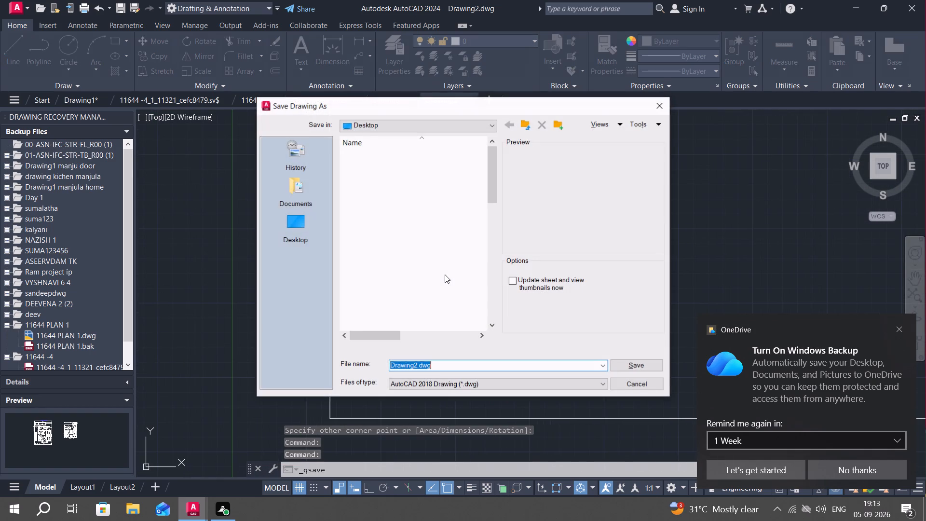
pyautogui.click(640, 364)
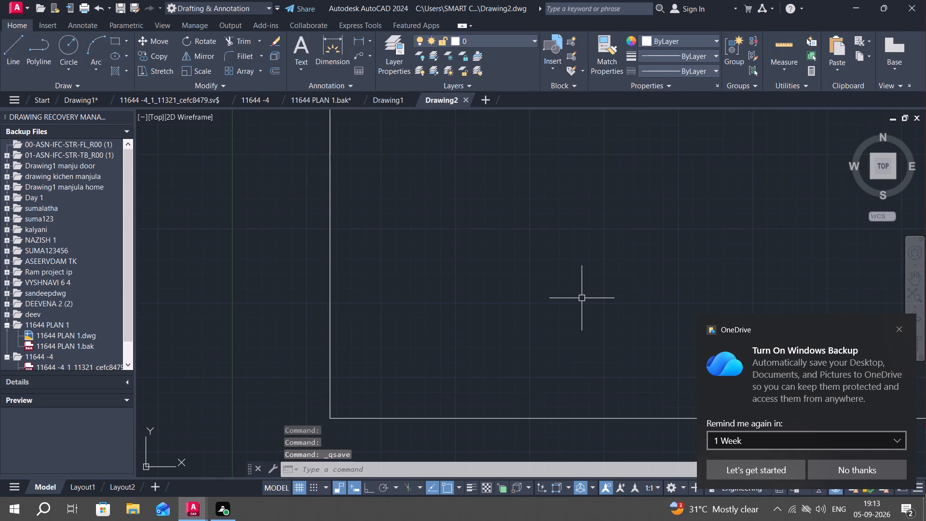
# Offset the 23' by 30' rectangle 9" inward to form the outer wall thickness.
pyautogui.moveTo(487, 252); pyautogui.dragTo(460, 279, button='middle')
pyautogui.scroll(-1, 456, 278)
pyautogui.scroll(-3, 433, 246)
pyautogui.moveTo(472, 235); pyautogui.dragTo(418, 289, button='middle')
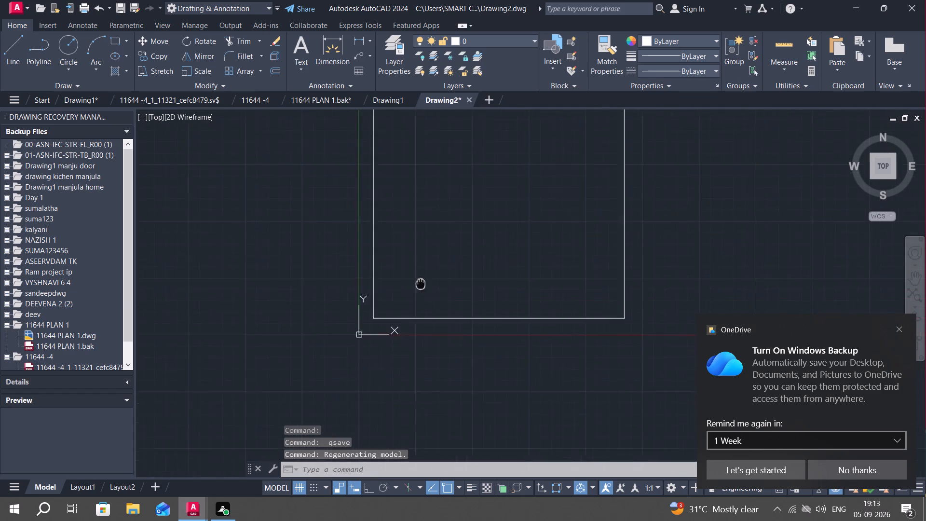
pyautogui.moveTo(418, 289); pyautogui.dragTo(411, 305, button='middle')
pyautogui.scroll(-1, 411, 313)
pyautogui.moveTo(431, 255); pyautogui.dragTo(431, 297, button='middle')
pyautogui.write('o 9"')
pyautogui.press('space')
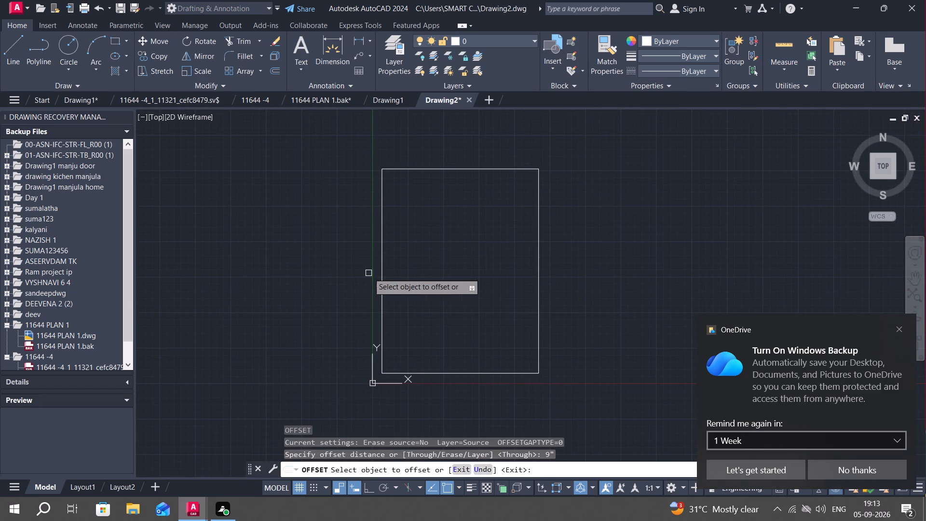
pyautogui.click(381, 277)
pyautogui.click(440, 276)
pyautogui.press('Escape')
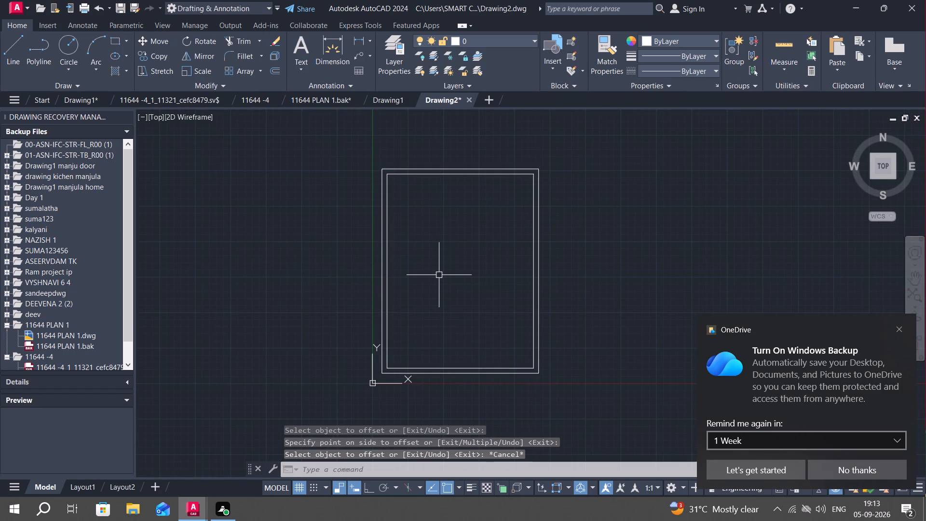
# Break the inner rectangle at its upper-left, upper-right and lower-right corners with Break at Point.
pyautogui.write('br')
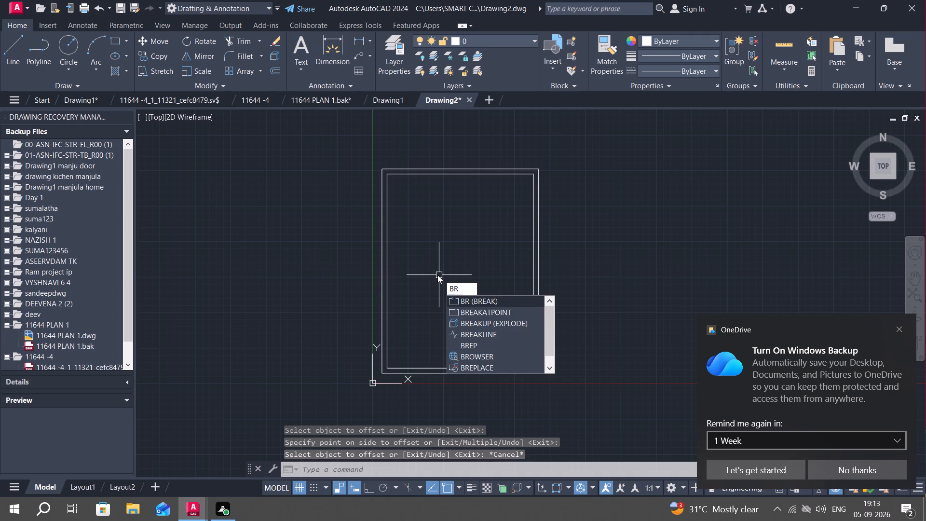
pyautogui.click(456, 307)
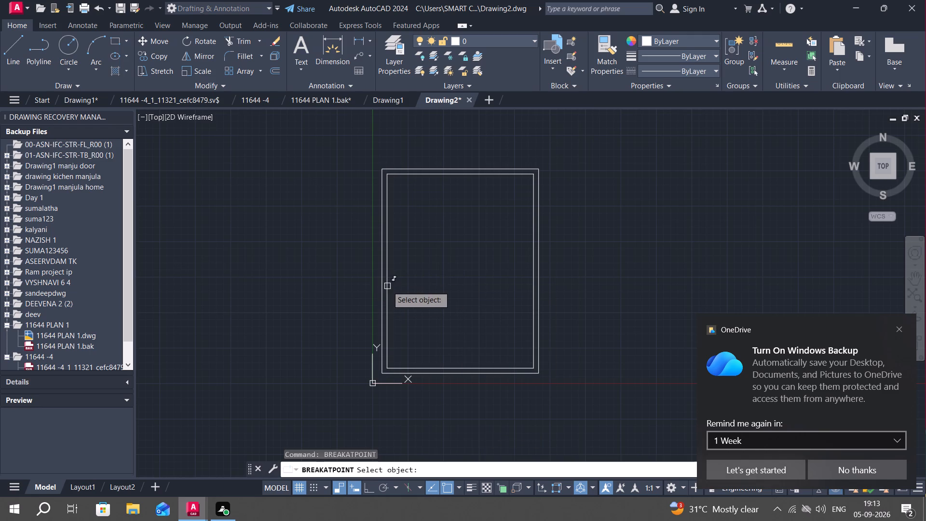
pyautogui.click(388, 286)
pyautogui.click(388, 175)
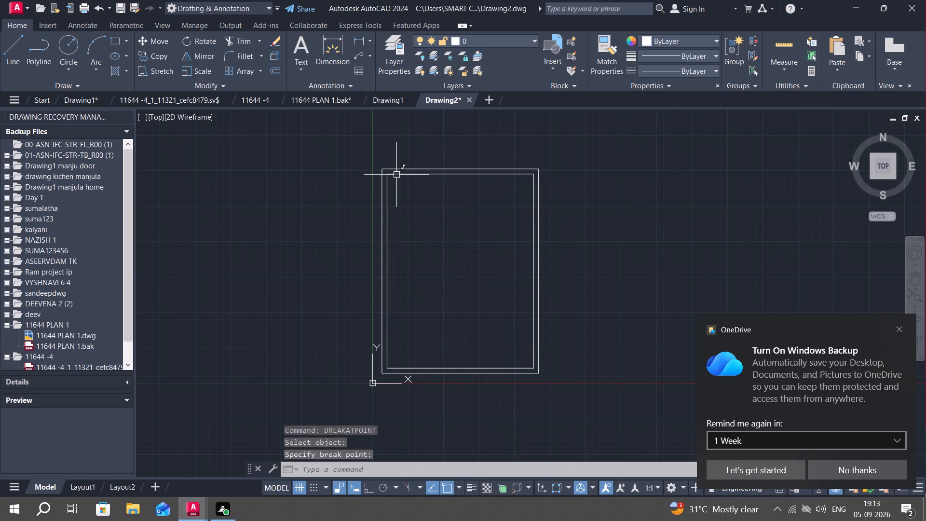
pyautogui.press('space')
pyautogui.click(398, 175)
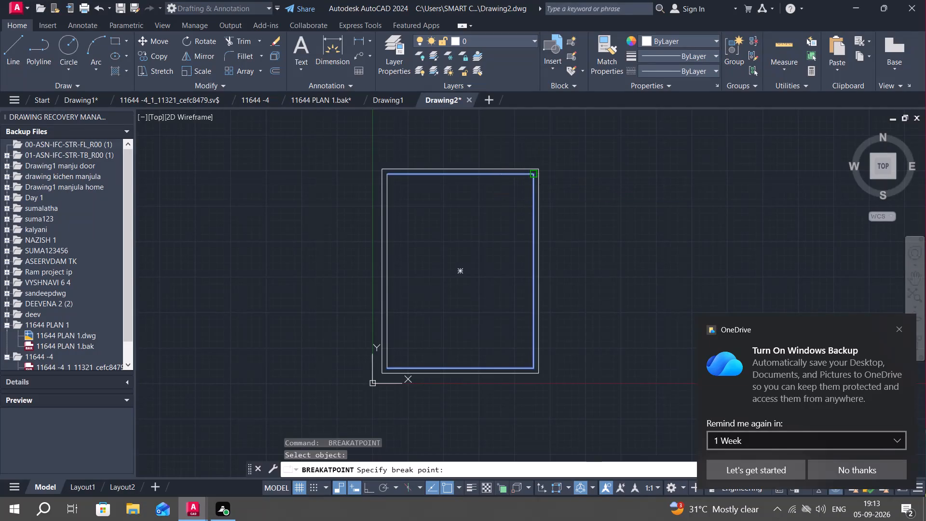
pyautogui.click(532, 176)
pyautogui.press('space')
pyautogui.click(534, 215)
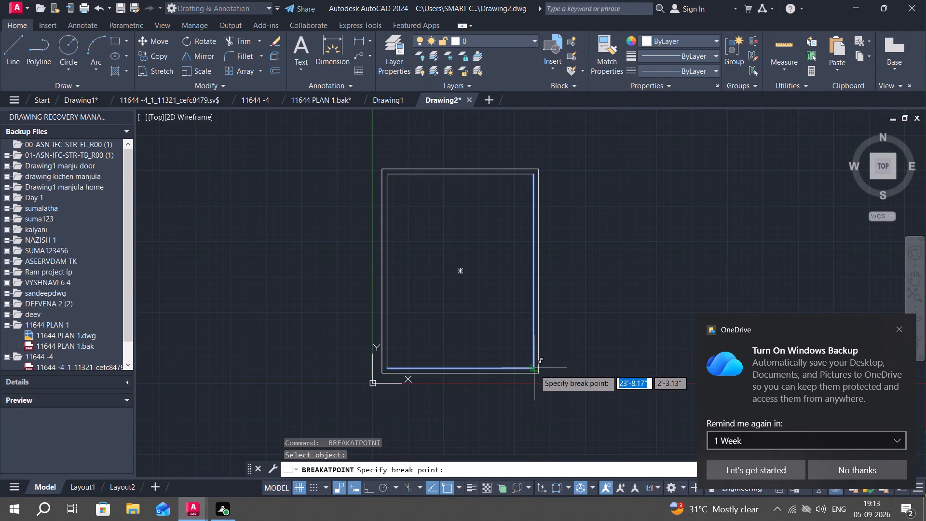
pyautogui.click(534, 369)
pyautogui.press('Escape')
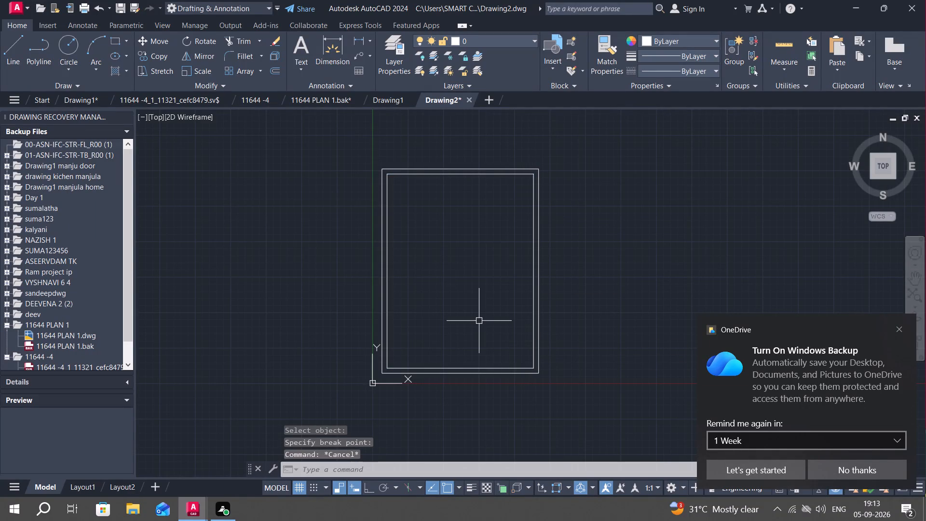
# Offset the inner line of the left wall 10'11" into the room.
pyautogui.write('o')
pyautogui.press('space')
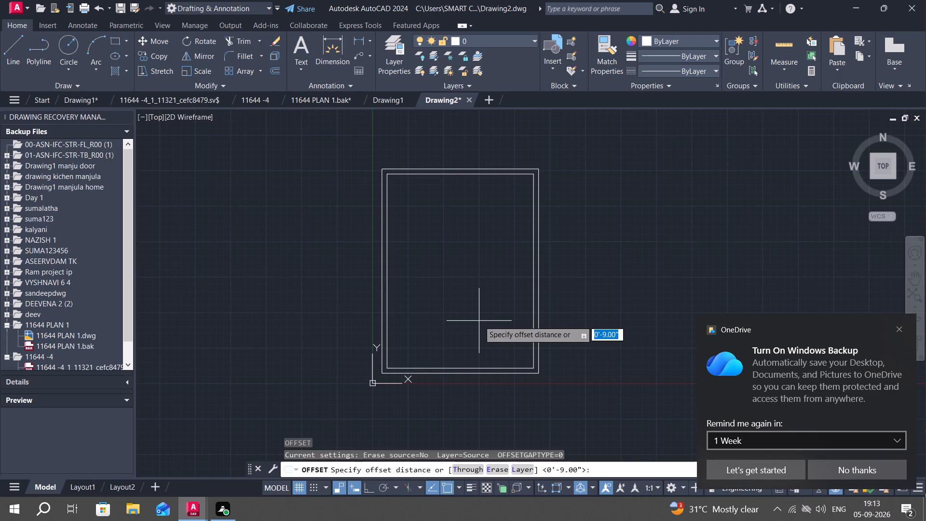
pyautogui.press('1')
pyautogui.press('0')
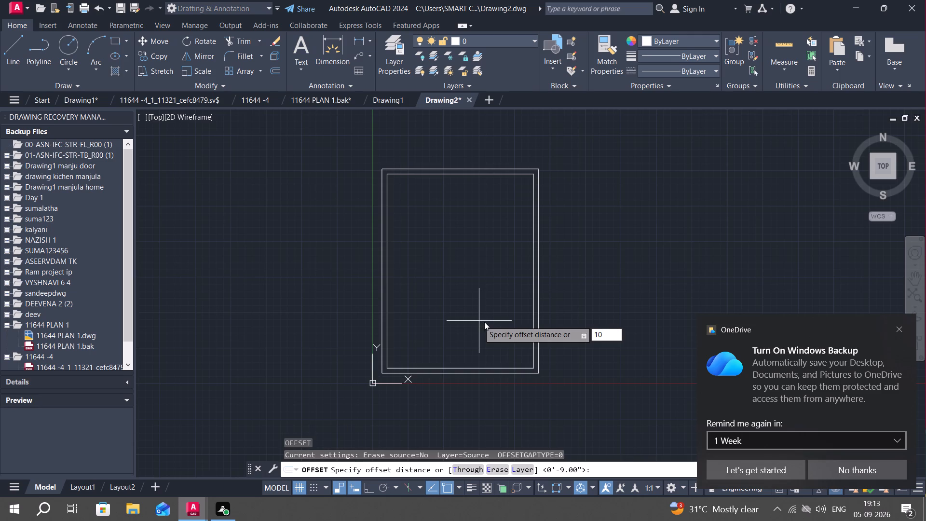
pyautogui.press("'")
pyautogui.write('11')
pyautogui.hotkey('shift', '"')
pyautogui.press('Return')
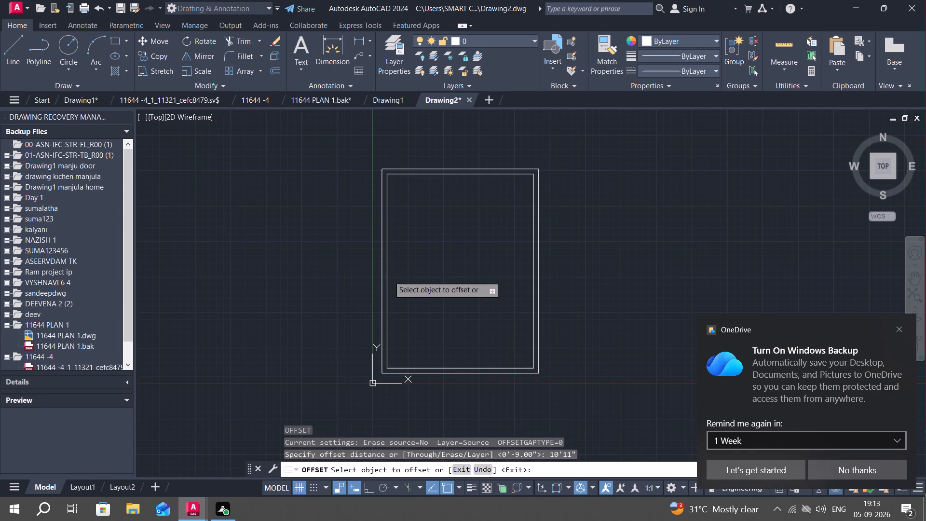
pyautogui.click(389, 276)
pyautogui.click(441, 278)
pyautogui.click(472, 269)
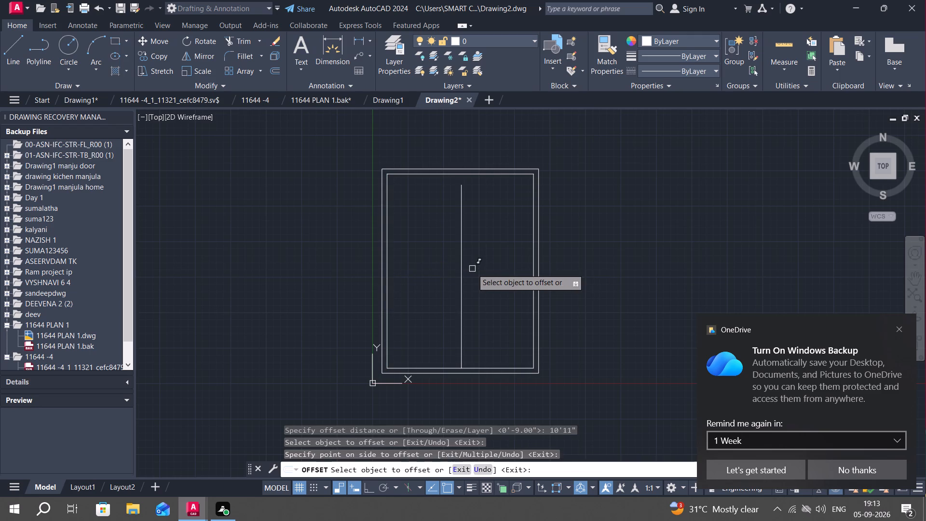
pyautogui.press('Escape')
# Extend the upper end of the vertical partition line to the top wall's inner line.
pyautogui.write('ex')
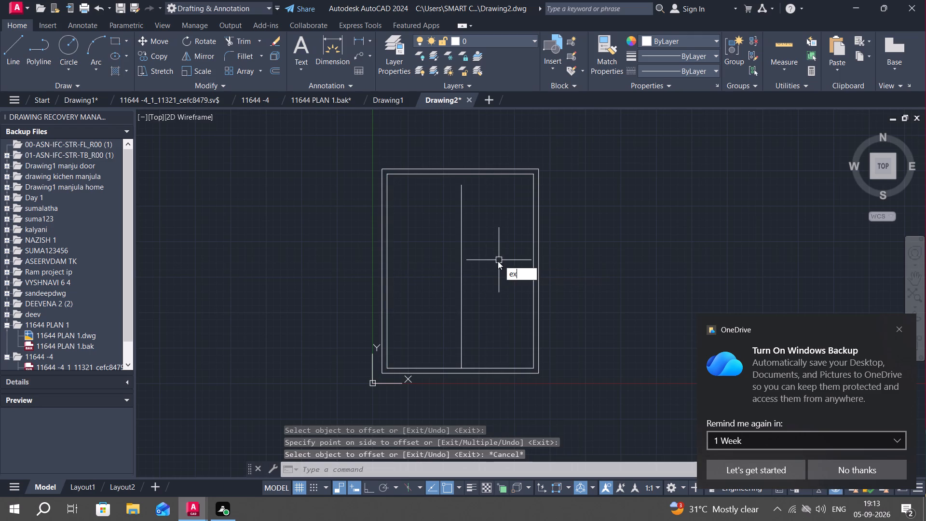
pyautogui.press('space')
pyautogui.click(463, 259)
pyautogui.press('Escape')
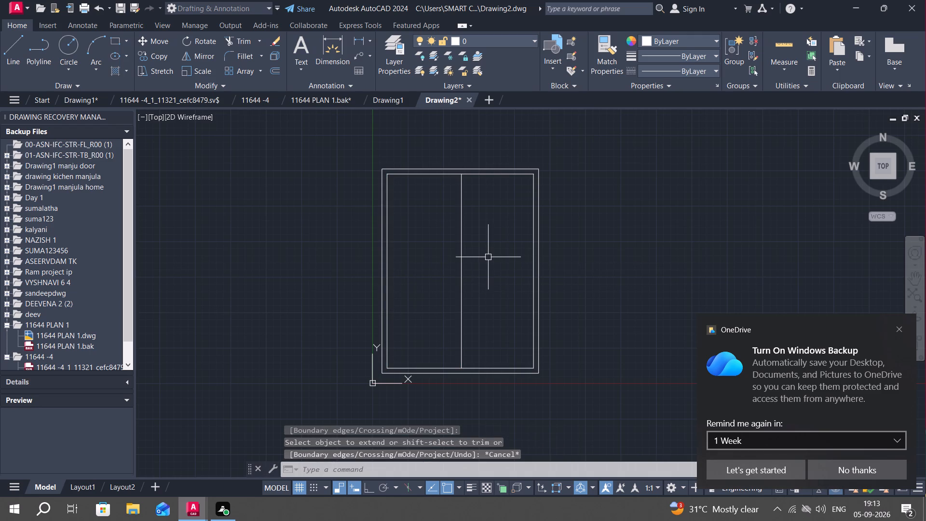
# Offset the inner line of the right wall 10' into the room to form the partition's second face.
pyautogui.write('o')
pyautogui.press('space')
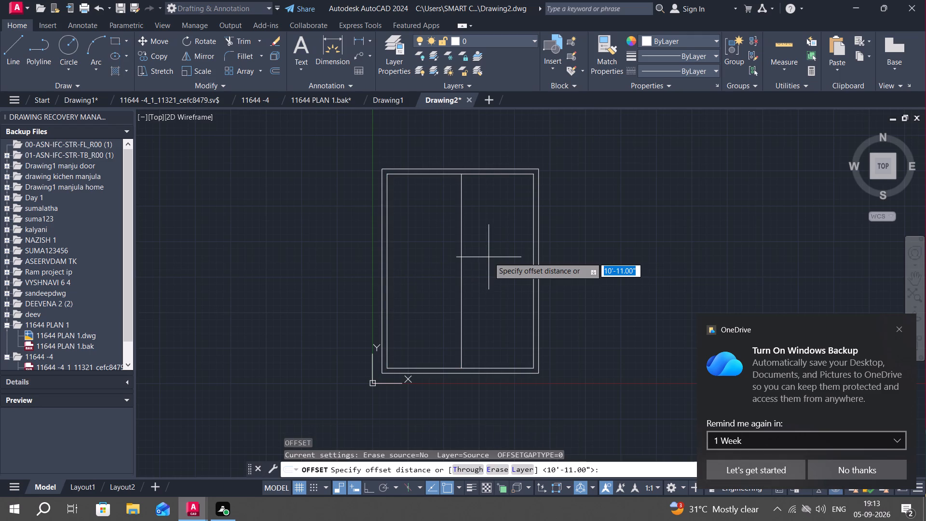
pyautogui.press('1')
pyautogui.press('0')
pyautogui.write("'")
pyautogui.press('space')
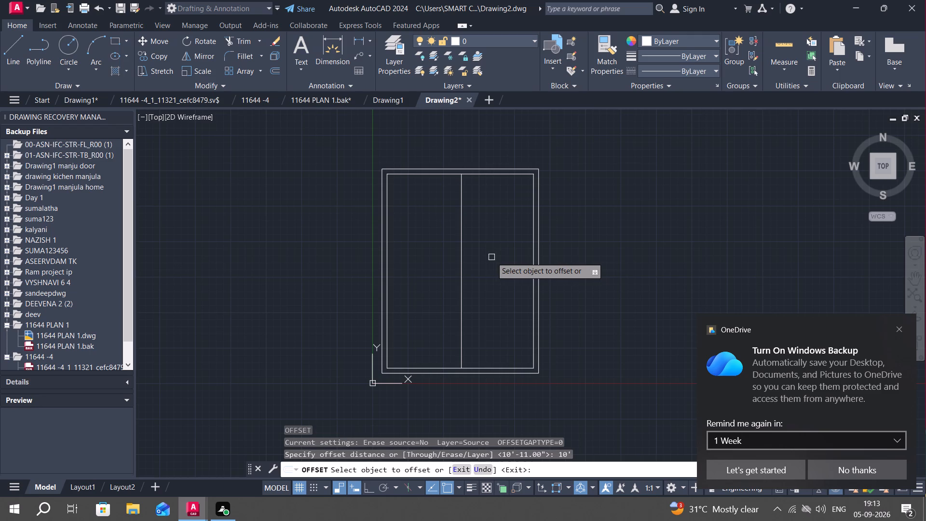
pyautogui.click(531, 256)
pyautogui.click(485, 265)
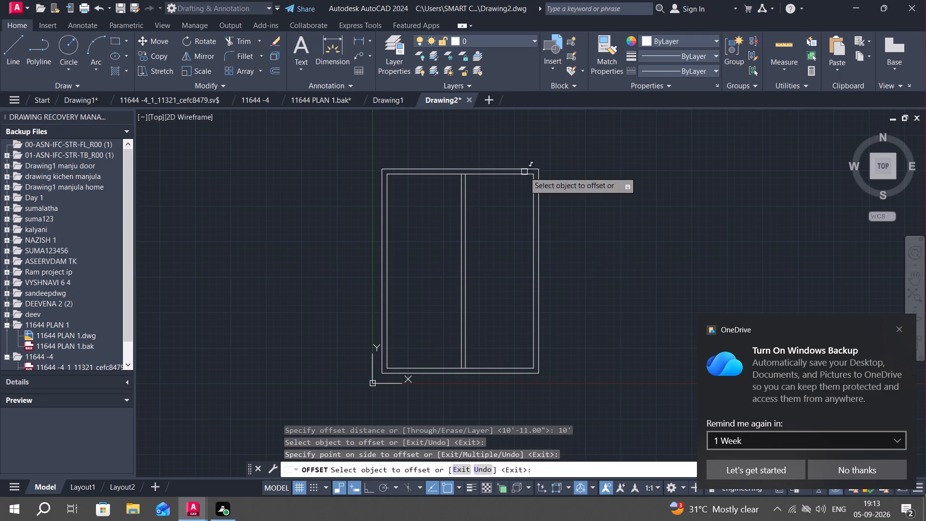
# Quick-measure the spacing between the partition lines and the inner wall lines.
pyautogui.click(787, 50)
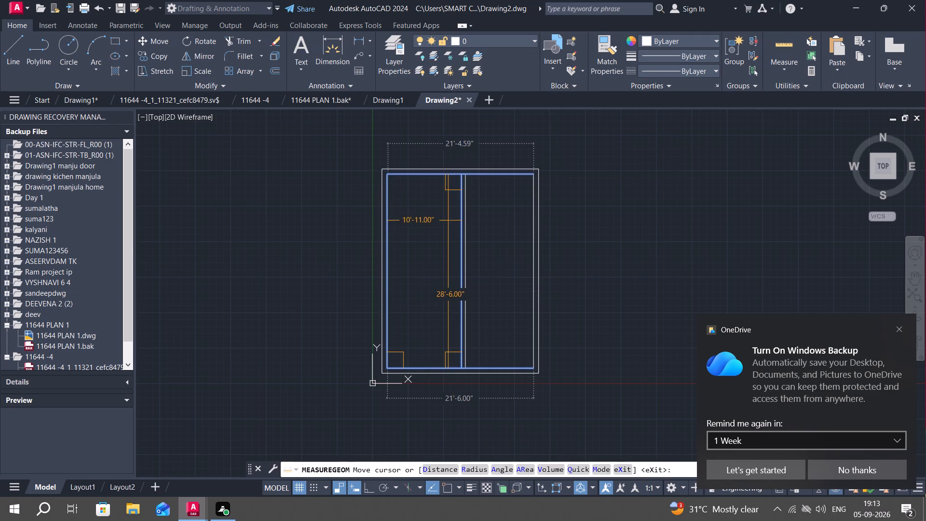
pyautogui.press('Escape')
# Offset the top wall's inner line 10' down into the room.
pyautogui.write('o')
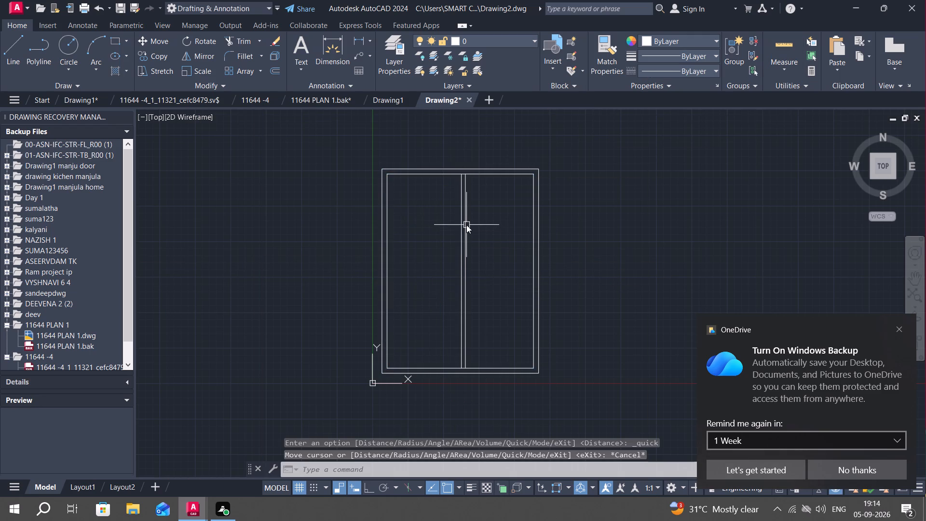
pyautogui.press('space')
pyautogui.write("10'")
pyautogui.press('space')
pyautogui.click(488, 175)
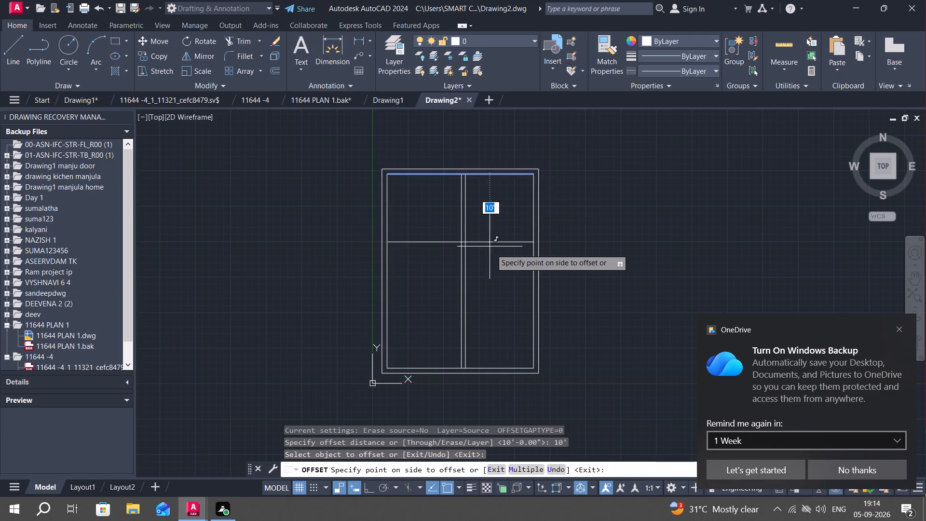
pyautogui.click(491, 250)
pyautogui.press('Escape')
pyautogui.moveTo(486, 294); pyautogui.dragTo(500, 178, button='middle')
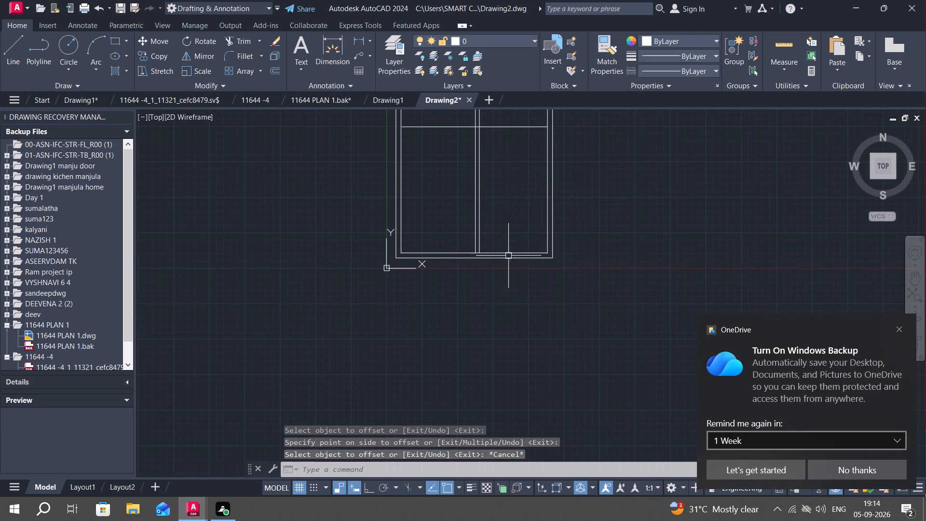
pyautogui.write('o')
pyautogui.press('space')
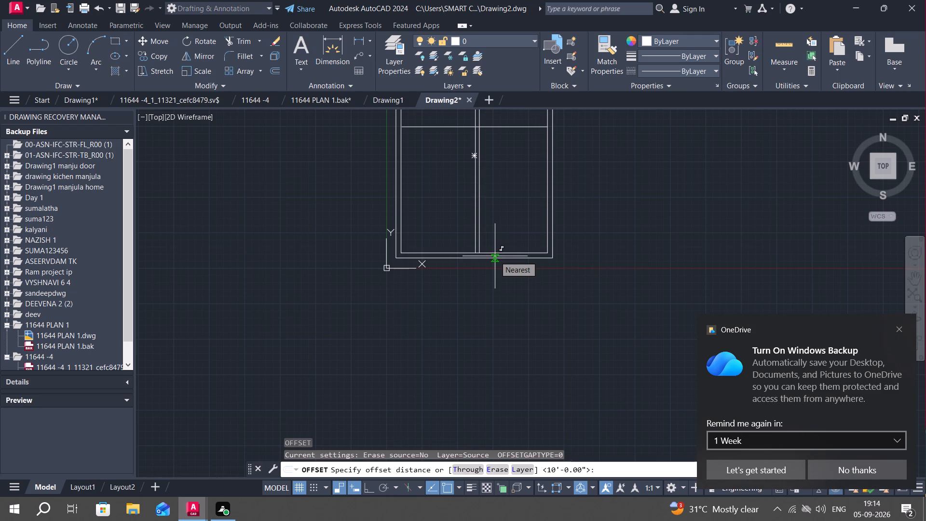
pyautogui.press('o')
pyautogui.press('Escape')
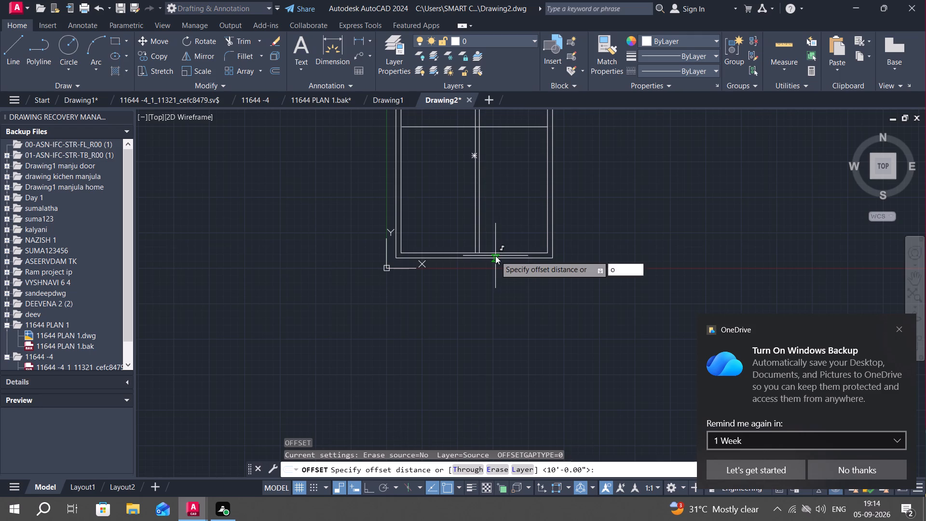
# Offset the bottom wall's inner line 12'3" up into the room.
pyautogui.write('o')
pyautogui.press('space')
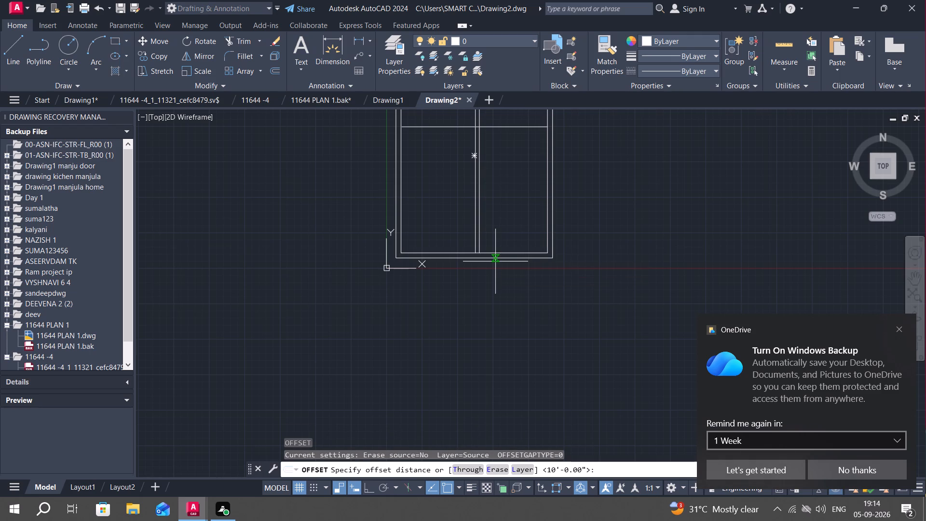
pyautogui.write("12'")
pyautogui.write('3"')
pyautogui.press('space')
pyautogui.click(506, 252)
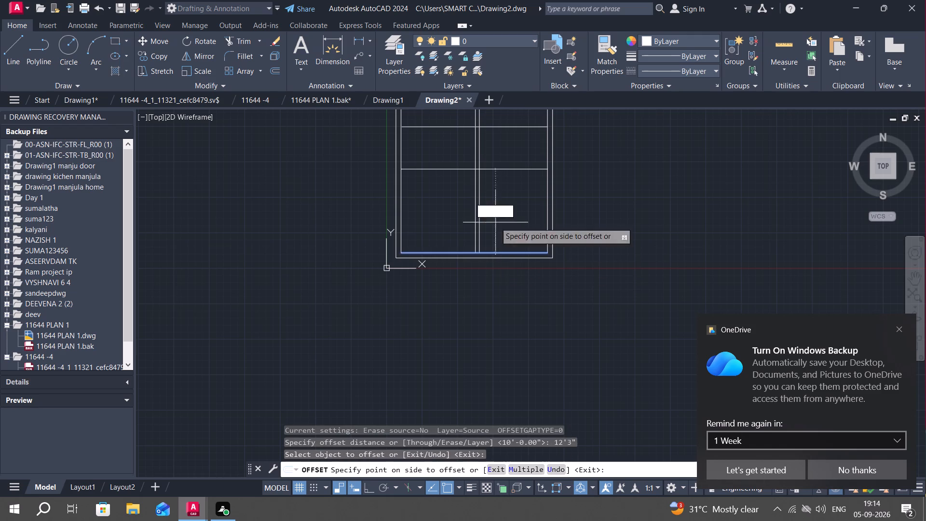
pyautogui.click(505, 175)
pyautogui.press('Escape')
# Quick-measure the spaces between the two new horizontal lines, the partition and the walls.
pyautogui.moveTo(508, 179); pyautogui.dragTo(504, 322, button='middle')
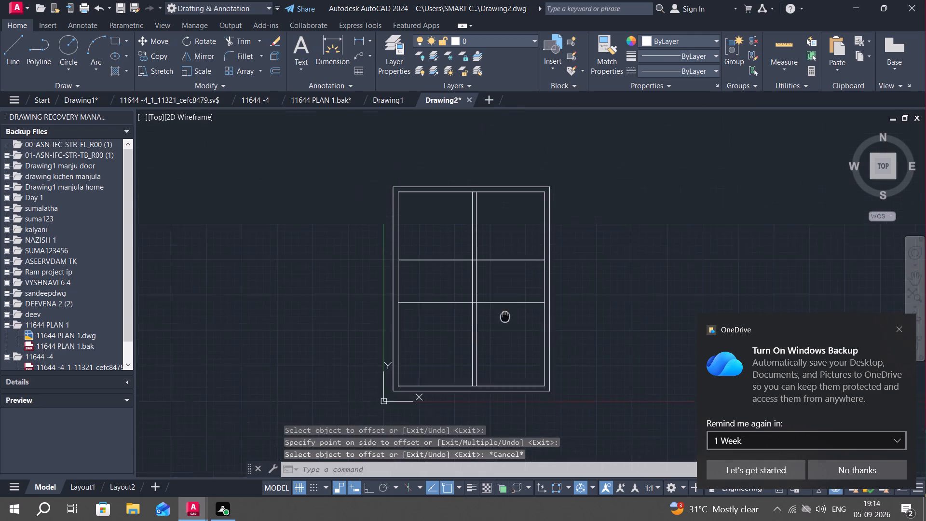
pyautogui.click(790, 39)
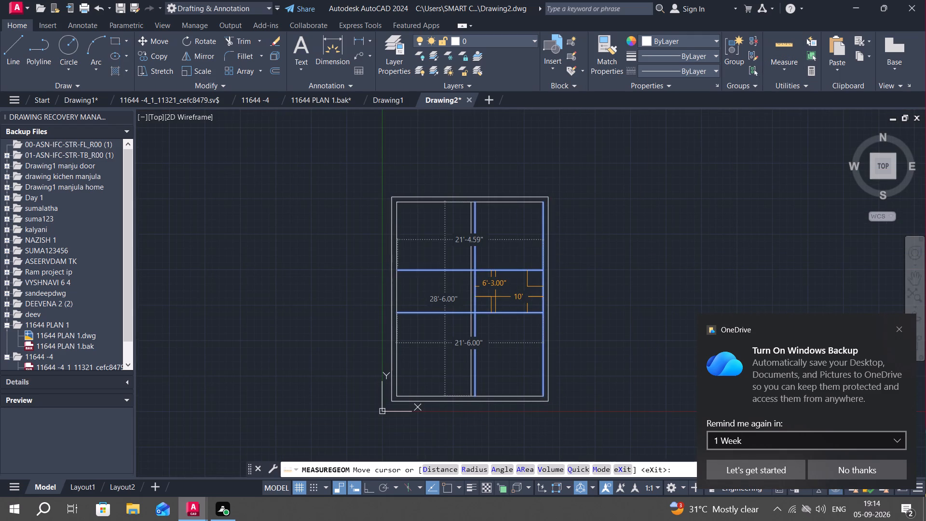
pyautogui.scroll(1, 501, 293)
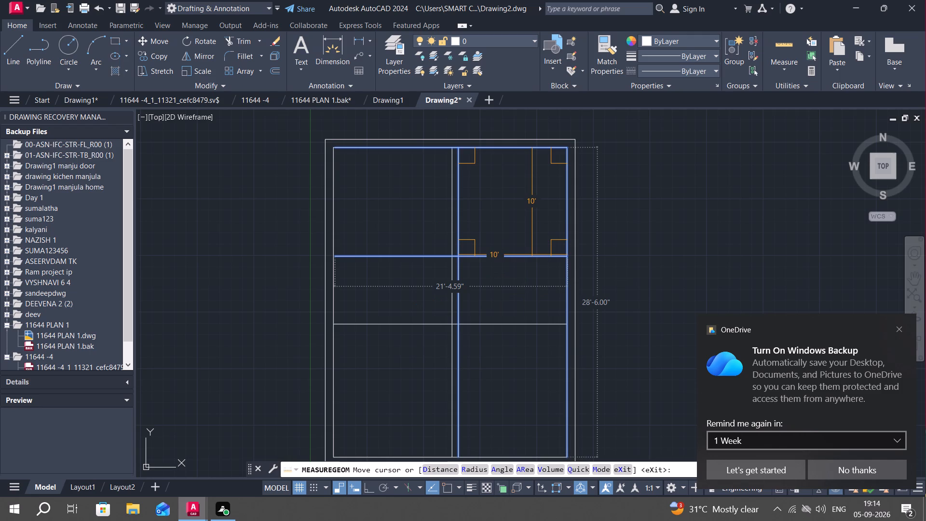
pyautogui.press('Escape')
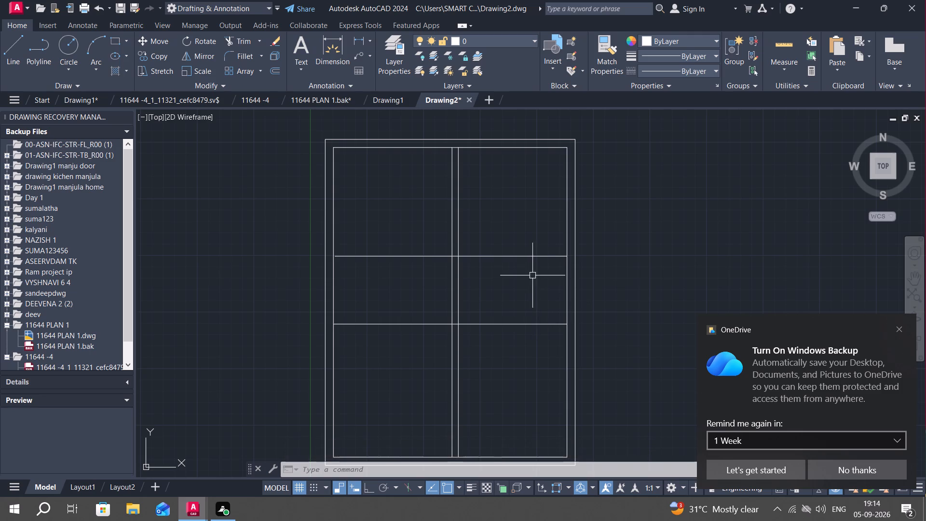
# Offset both horizontal partition lines 7" toward each other to give each partition a second face.
pyautogui.write('o')
pyautogui.press('space')
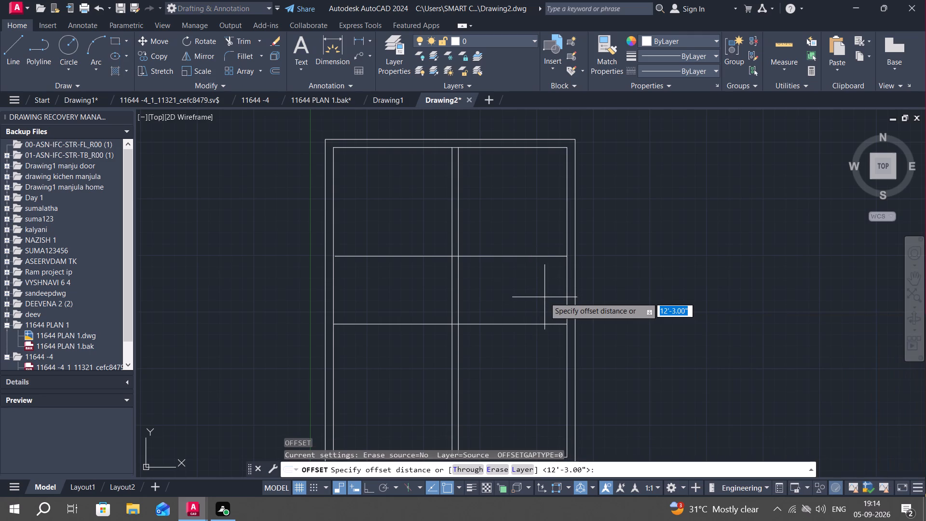
pyautogui.write('7"')
pyautogui.press('space')
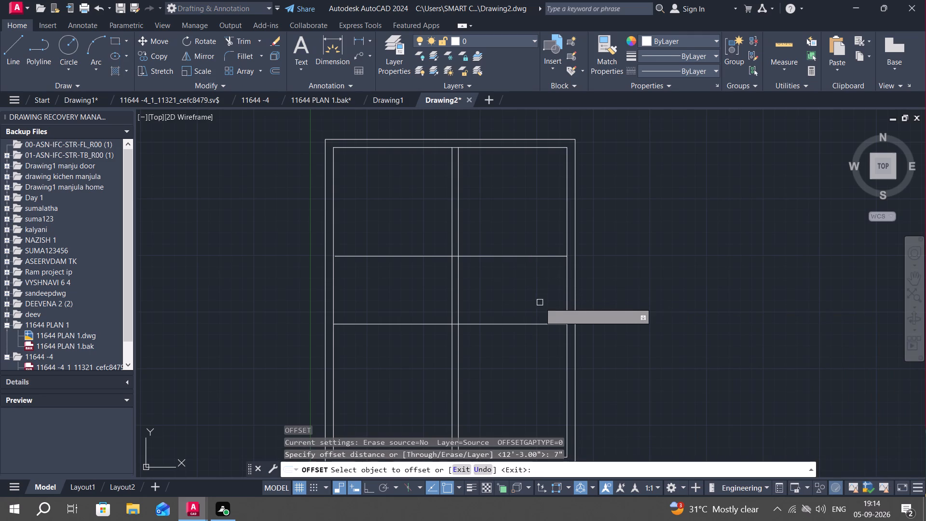
pyautogui.click(544, 322)
pyautogui.click(537, 288)
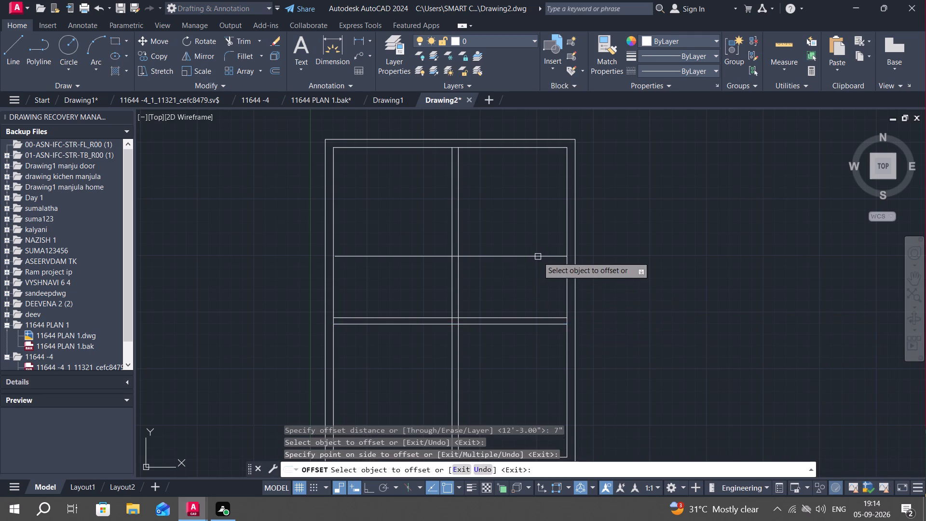
pyautogui.click(538, 257)
pyautogui.click(545, 287)
# Quick-measure the space between the two horizontal partitions, beside the right wall.
pyautogui.click(781, 51)
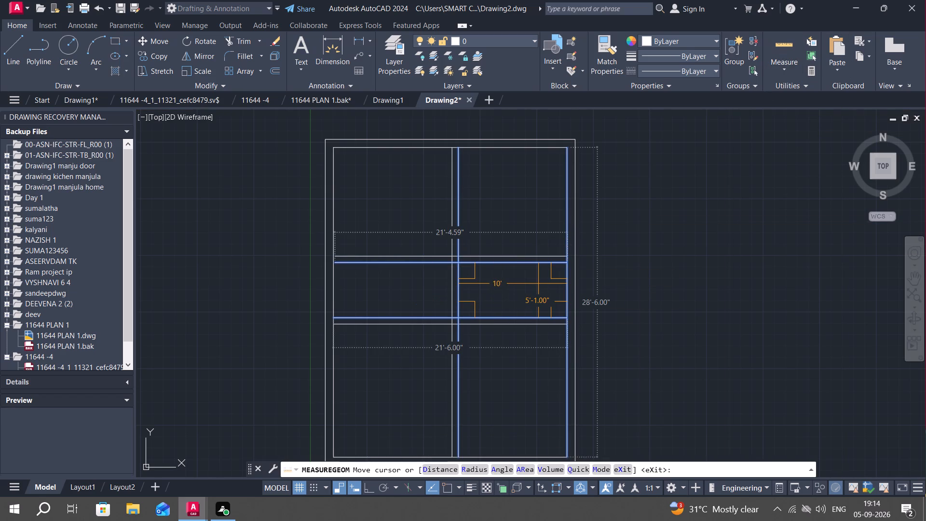
pyautogui.press('Escape')
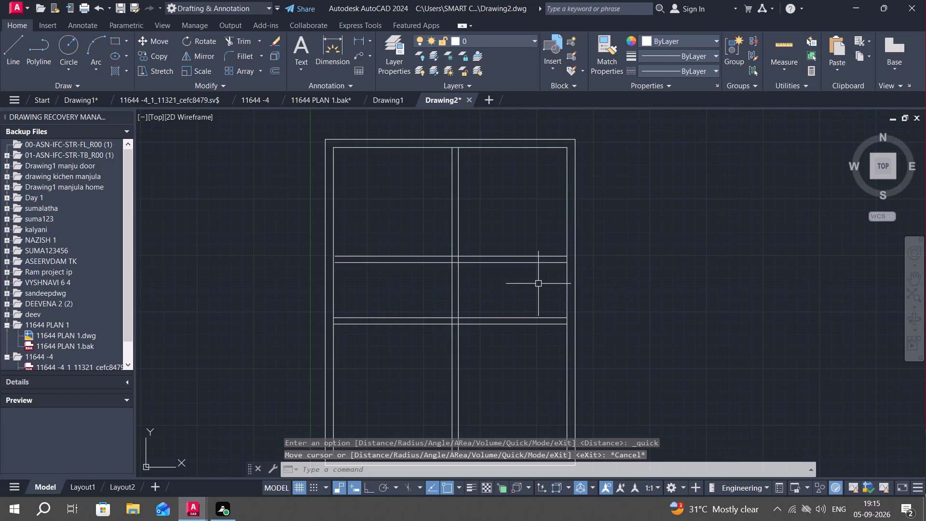
# Offset the right wall's inner line 6' into the room.
pyautogui.write('o')
pyautogui.press('space')
pyautogui.write("6'")
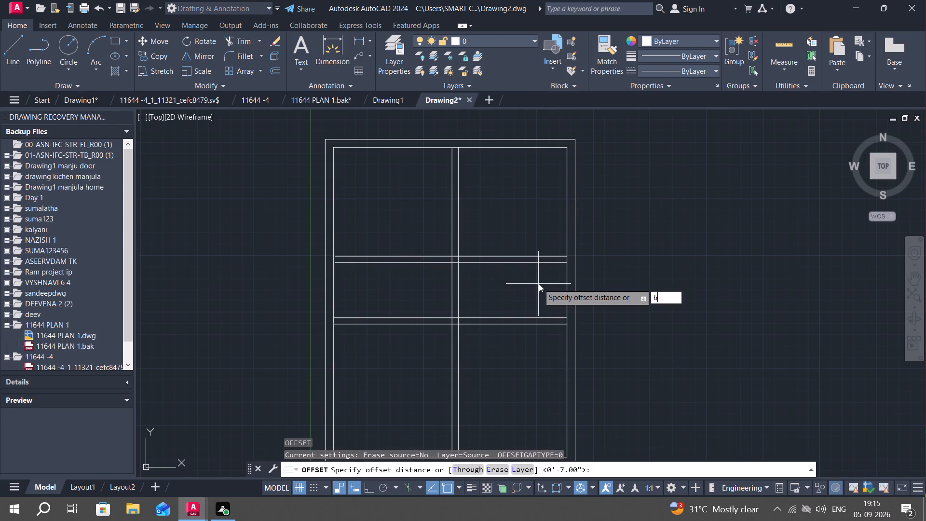
pyautogui.press('space')
pyautogui.click(566, 287)
pyautogui.click(505, 289)
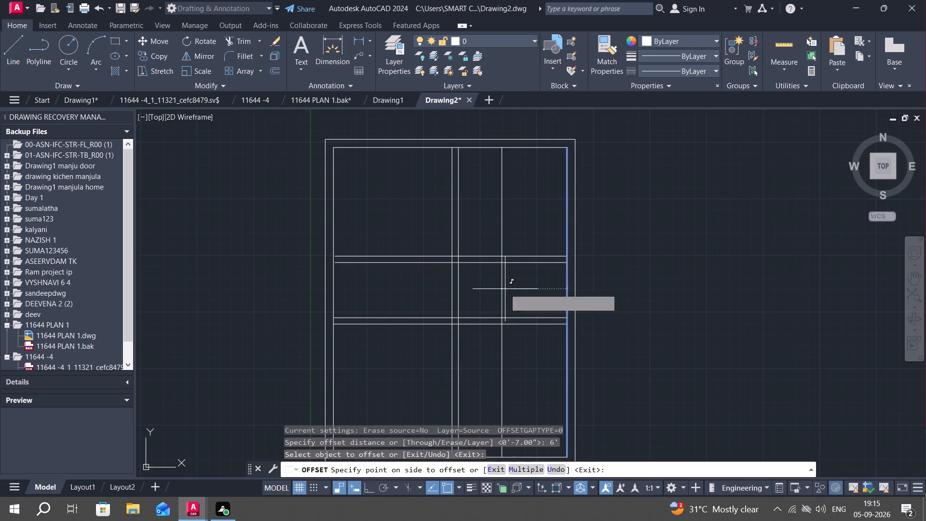
pyautogui.press('Escape')
# Trim the new vertical line above and below the two horizontal partitions, keeping only its part in the middle band.
pyautogui.write('tr')
pyautogui.press('space')
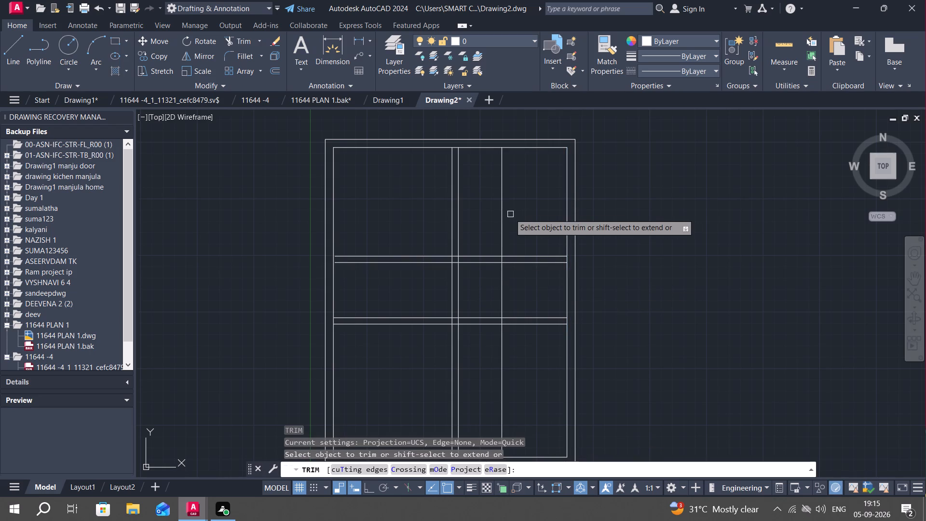
pyautogui.click(501, 208)
pyautogui.click(501, 364)
pyautogui.press('Escape')
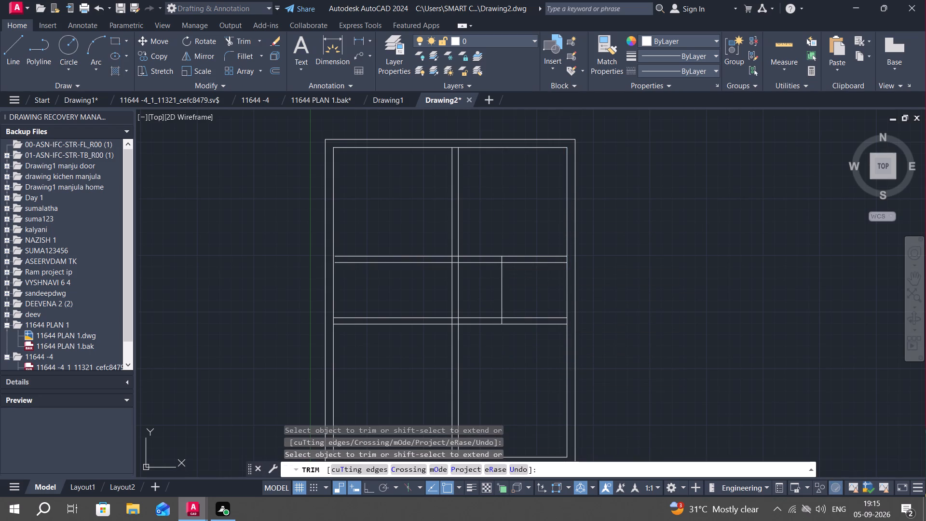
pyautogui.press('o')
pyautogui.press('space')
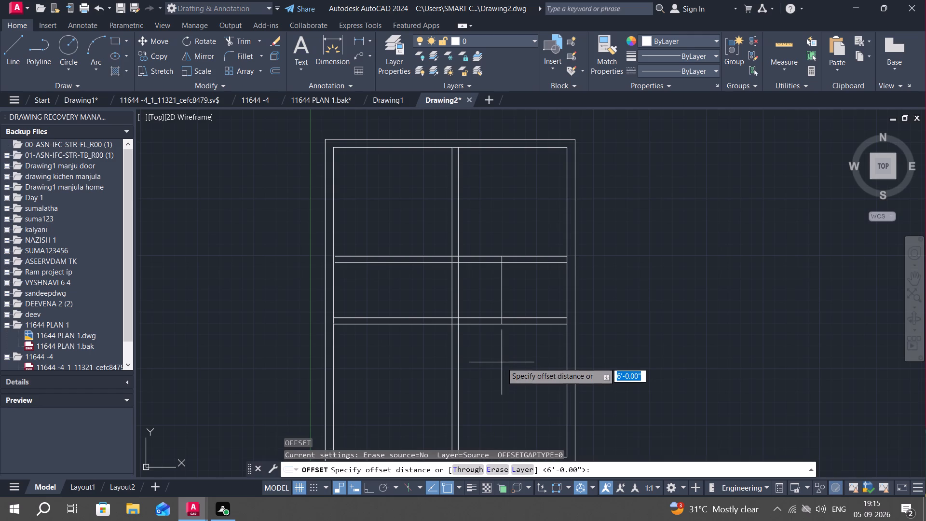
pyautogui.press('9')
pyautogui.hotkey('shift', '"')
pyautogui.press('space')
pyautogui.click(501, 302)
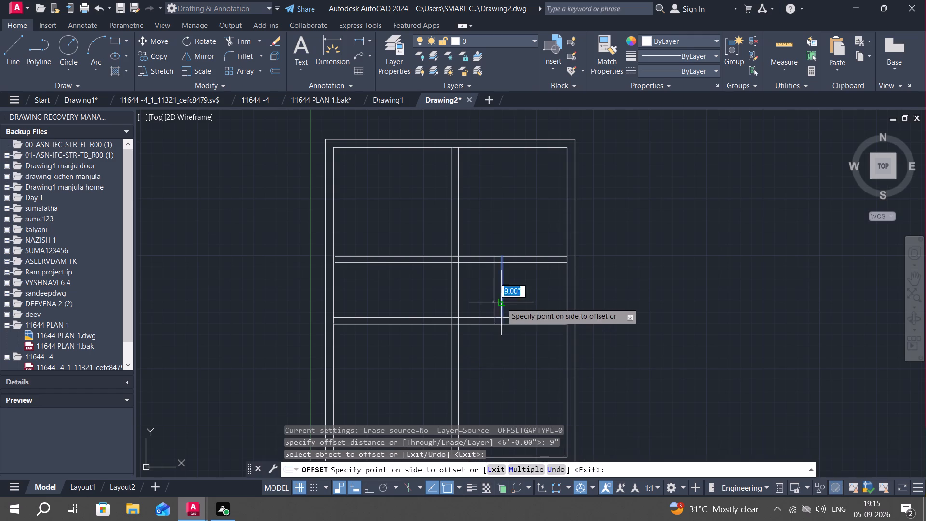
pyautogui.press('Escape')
# Offset the short vertical line 7" toward the central partition to form its second wall face.
pyautogui.write('o')
pyautogui.press('space')
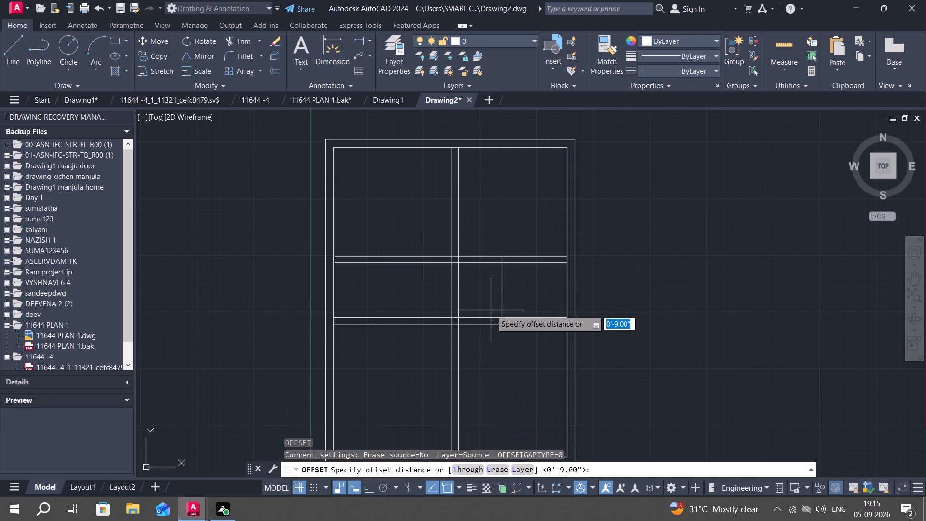
pyautogui.write('7"')
pyautogui.press('space')
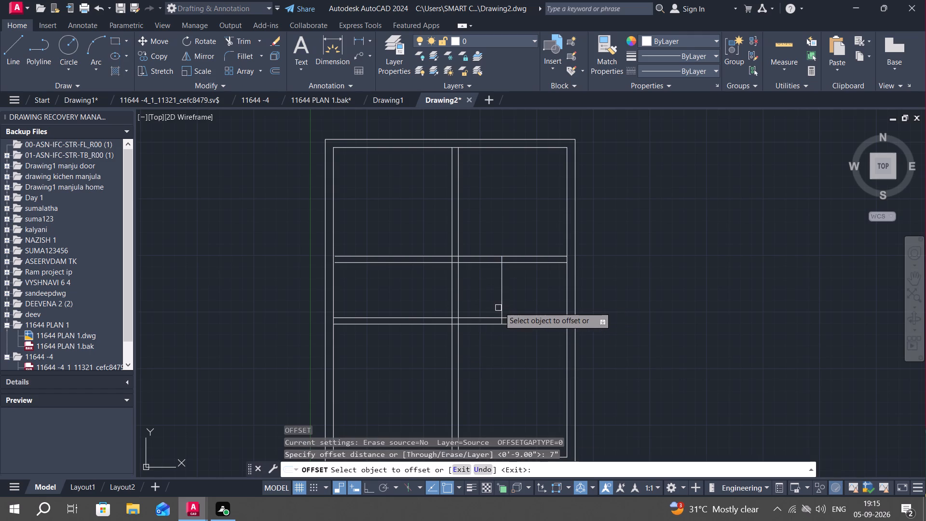
pyautogui.click(502, 307)
pyautogui.click(471, 312)
pyautogui.press('Escape')
# Quick-measure the width and height of the small room beside the right wall.
pyautogui.moveTo(564, 296); pyautogui.dragTo(563, 263, button='middle')
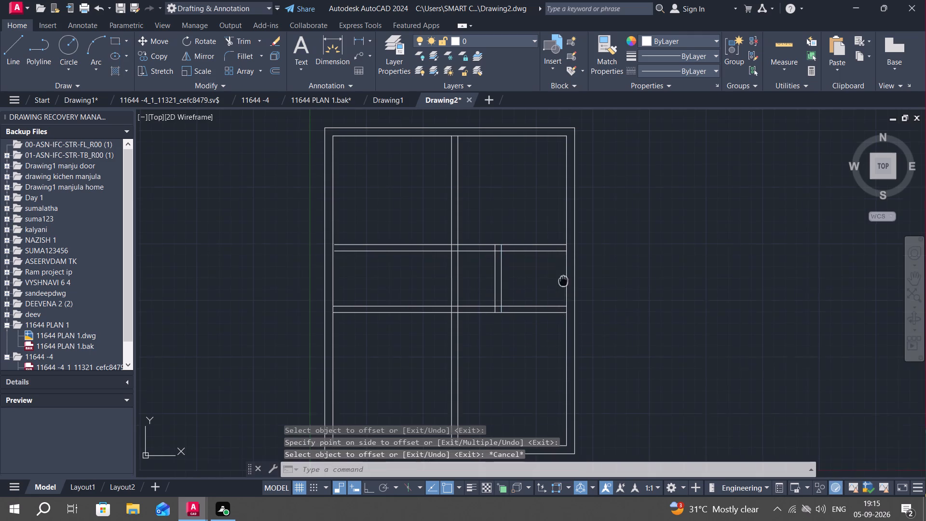
pyautogui.moveTo(563, 263); pyautogui.dragTo(569, 247, button='middle')
pyautogui.click(779, 56)
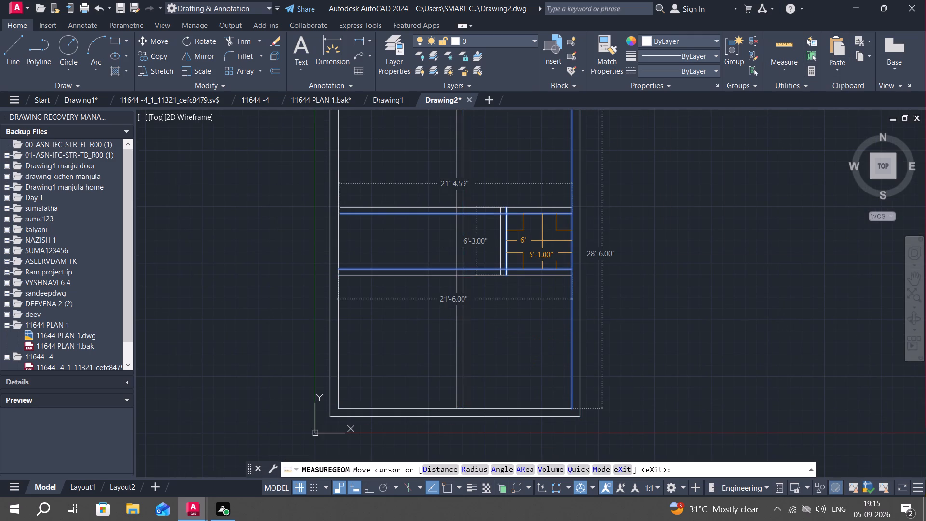
pyautogui.moveTo(542, 240); pyautogui.dragTo(545, 272, button='middle')
pyautogui.press('Escape')
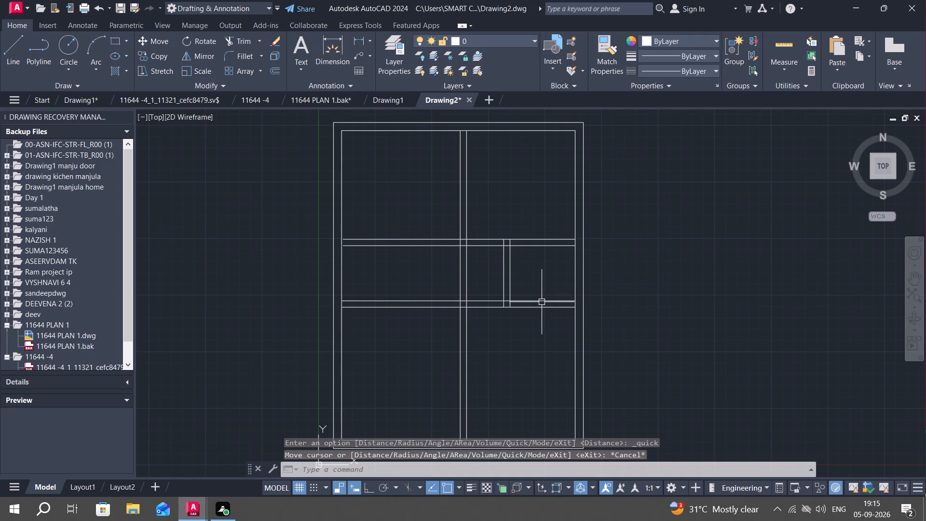
# Delete the upper face line of the lower horizontal partition.
pyautogui.click(540, 301)
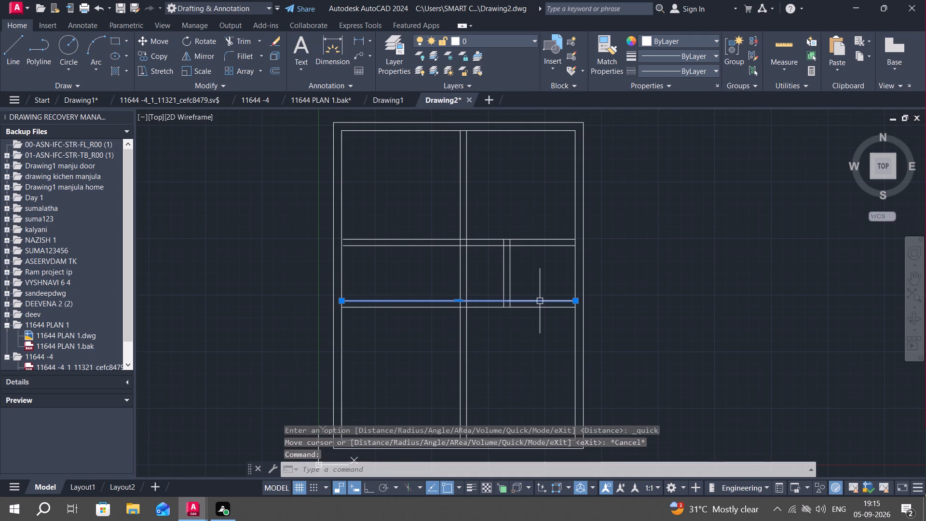
pyautogui.press('Delete')
# Offset the remaining line of the lower horizontal partition 8" upward as its new upper face.
pyautogui.write('o')
pyautogui.press('space')
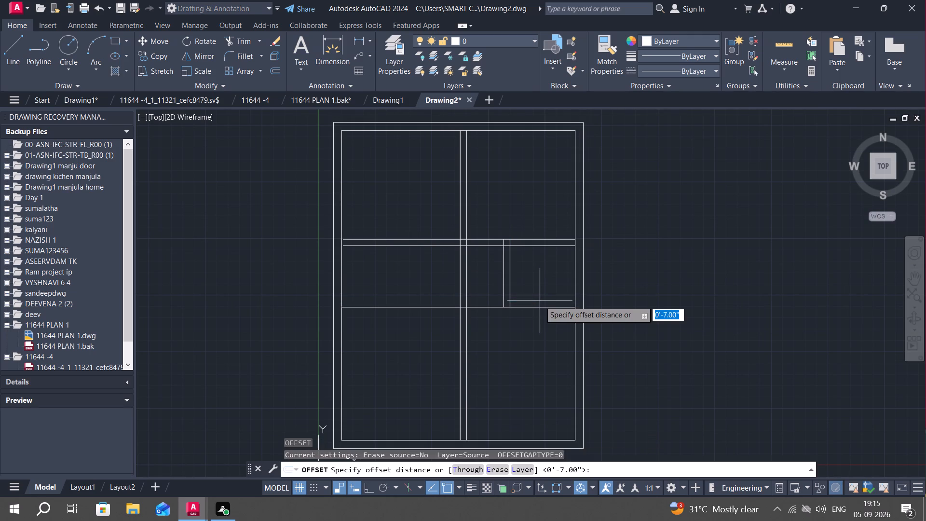
pyautogui.write('8"')
pyautogui.press('space')
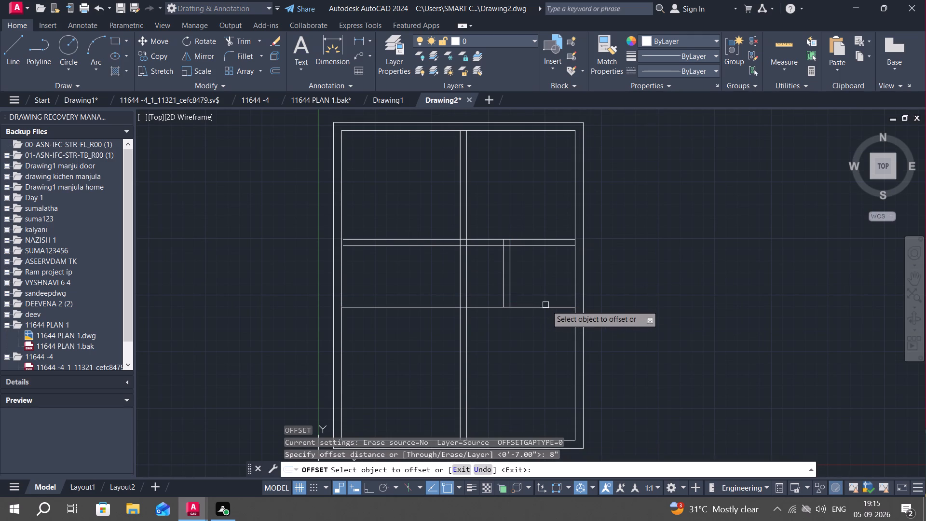
pyautogui.click(547, 306)
pyautogui.click(548, 287)
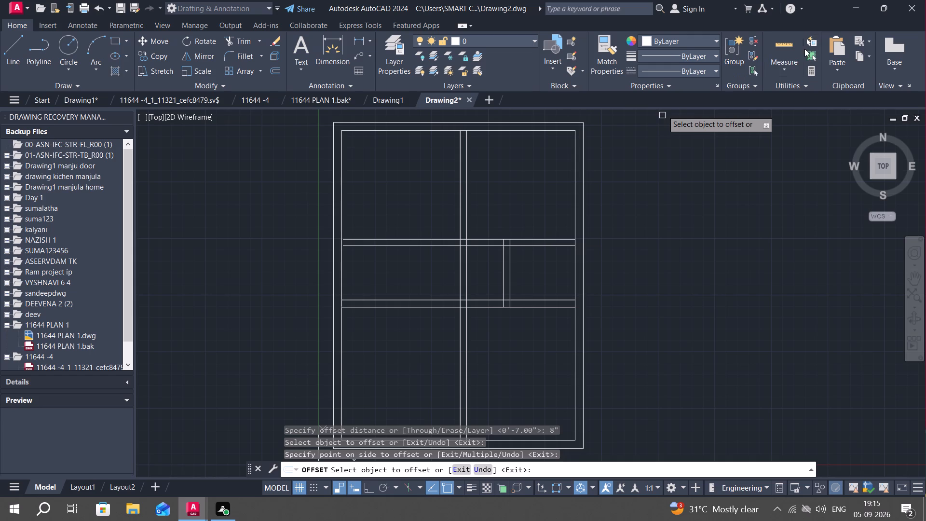
# Quick-measure the small room beside the right wall again.
pyautogui.click(782, 61)
pyautogui.click(794, 86)
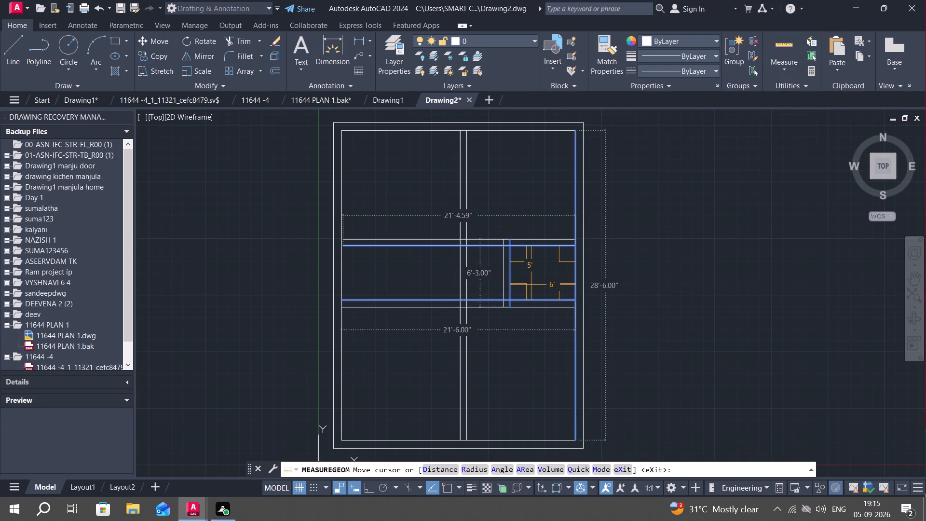
pyautogui.press('Escape')
# Trim away the vertical partition between the two horizontal partitions, and the lower horizontal partition left of the vertical partition.
pyautogui.moveTo(537, 281); pyautogui.dragTo(567, 295, button='middle')
pyautogui.write('tr')
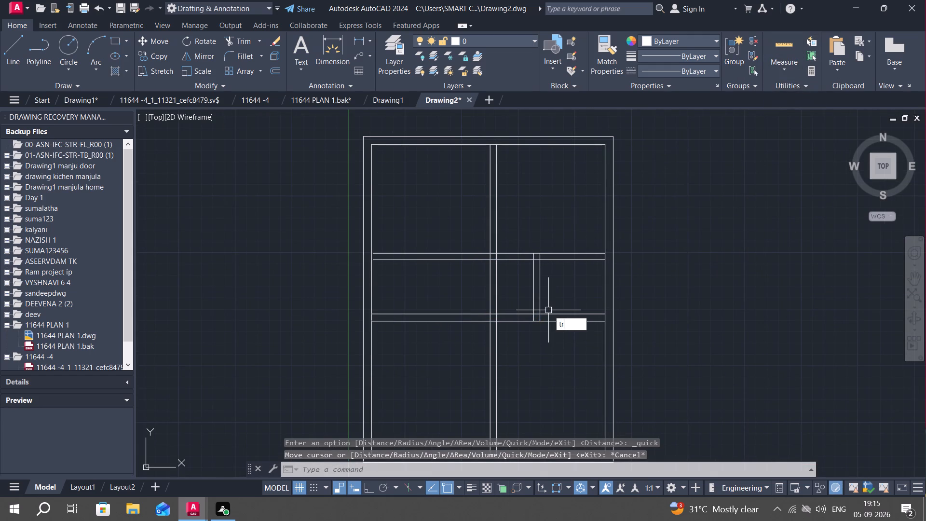
pyautogui.press('space')
pyautogui.moveTo(505, 301); pyautogui.dragTo(454, 298)
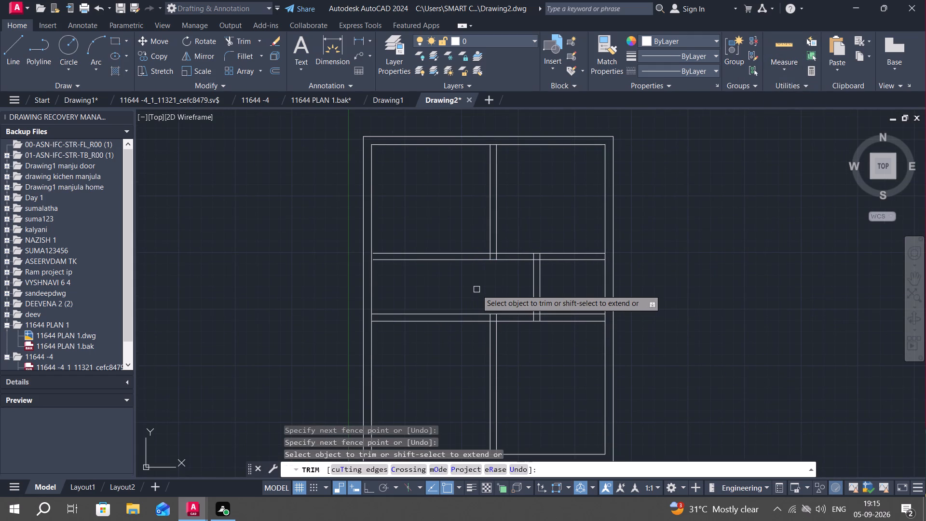
pyautogui.moveTo(427, 285); pyautogui.dragTo(441, 349)
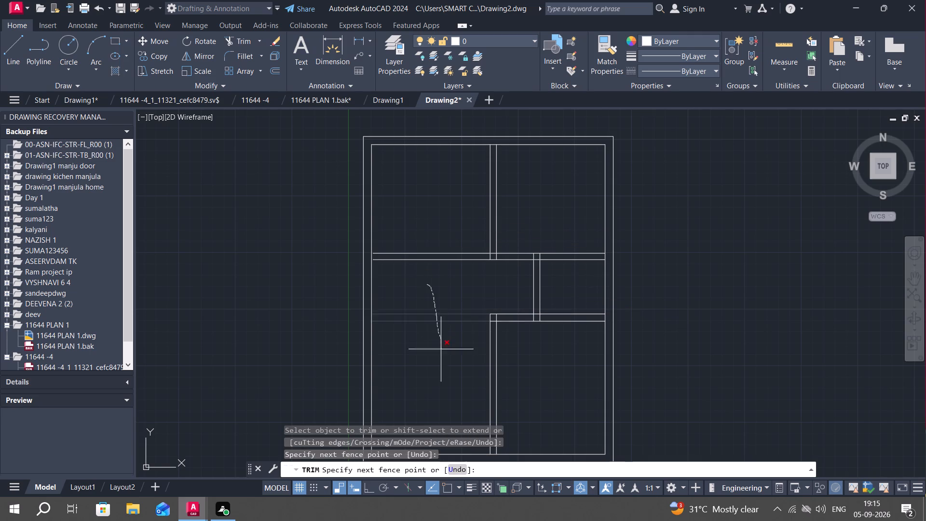
pyautogui.press('Escape')
pyautogui.moveTo(441, 349); pyautogui.dragTo(484, 295, button='middle')
pyautogui.moveTo(490, 306); pyautogui.dragTo(490, 345, button='middle')
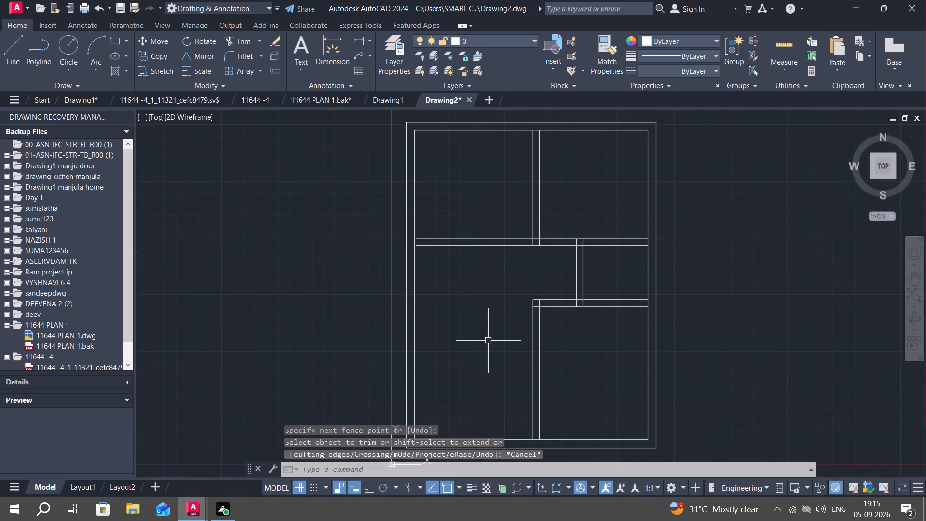
pyautogui.press('Escape')
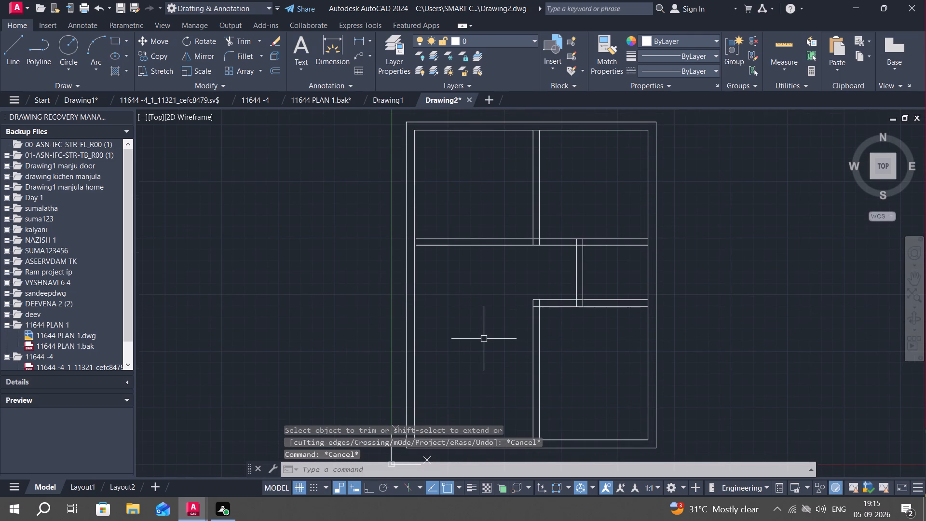
pyautogui.press('d')
pyautogui.press('Escape')
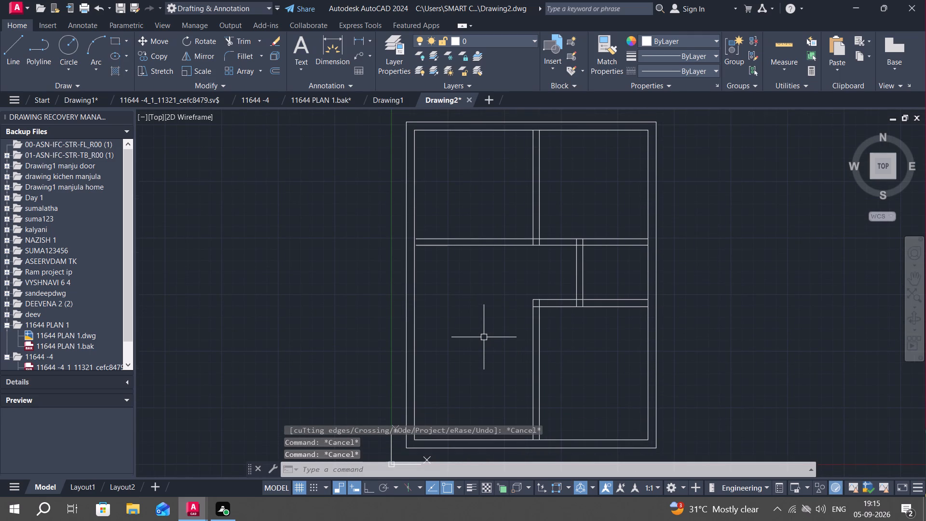
# Insert the Door - Imperial block from the architectural tool palette in the empty space outside the plan's right wall.
pyautogui.hotkey('ctrl', '3')
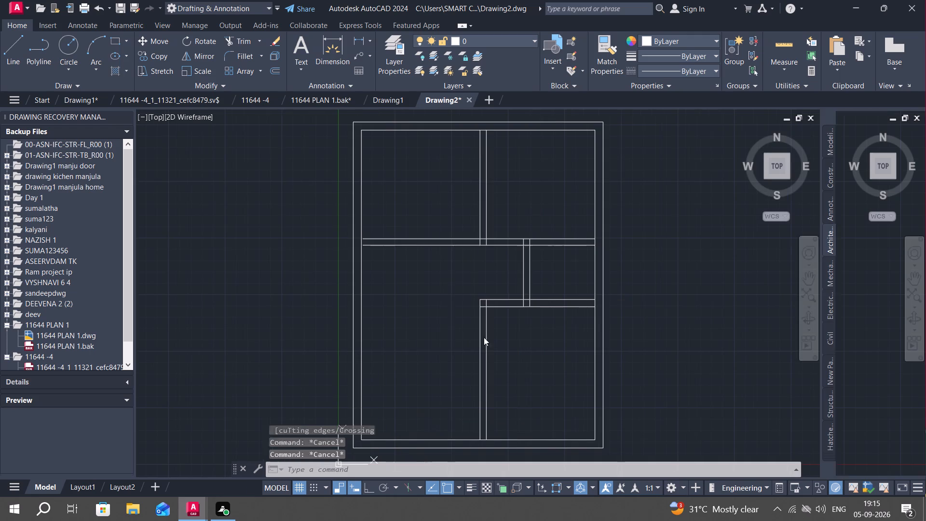
pyautogui.click(857, 151)
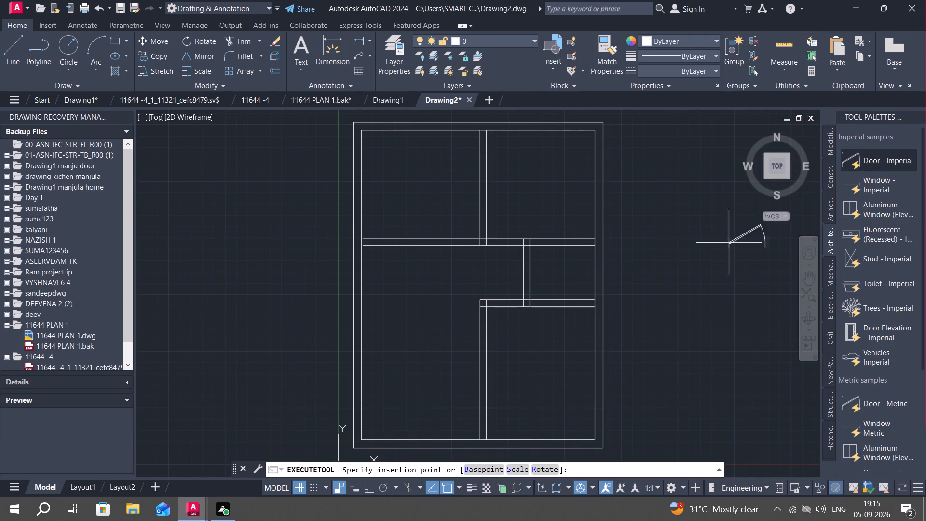
pyautogui.click(649, 264)
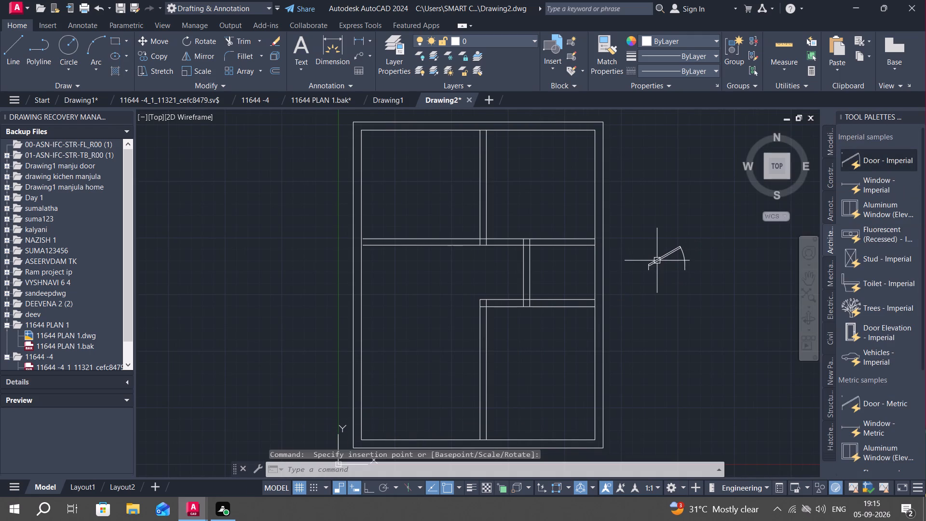
# Set the inserted door block's opening angle to Open 90º.
pyautogui.click(657, 260)
pyautogui.scroll(3, 651, 273)
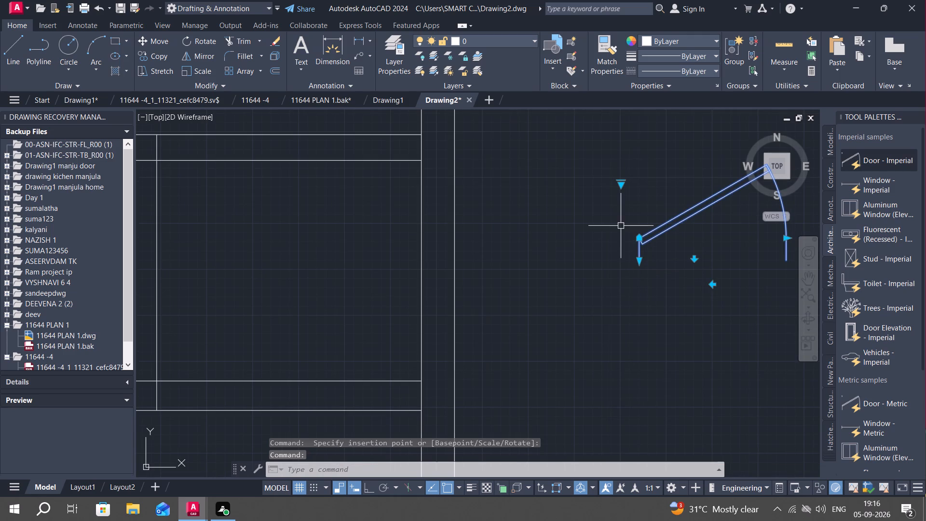
pyautogui.click(622, 185)
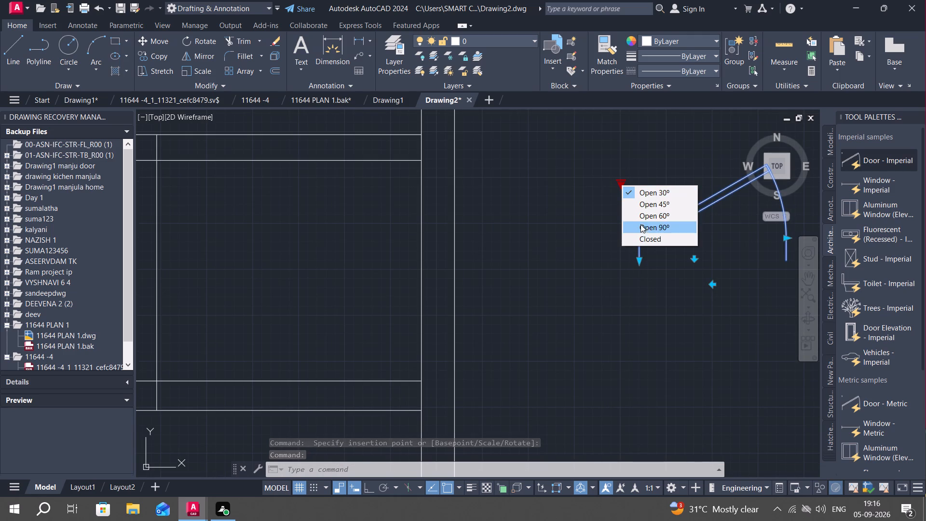
pyautogui.click(640, 225)
pyautogui.scroll(-2, 627, 274)
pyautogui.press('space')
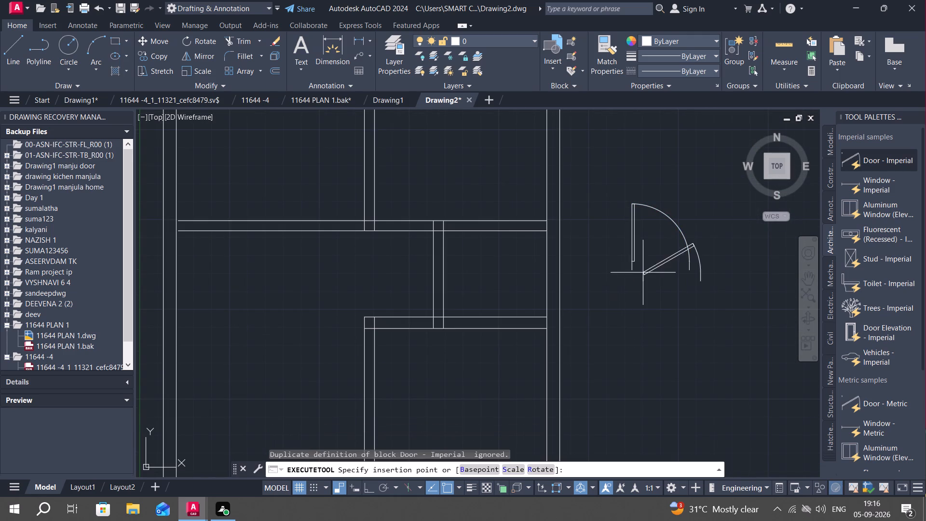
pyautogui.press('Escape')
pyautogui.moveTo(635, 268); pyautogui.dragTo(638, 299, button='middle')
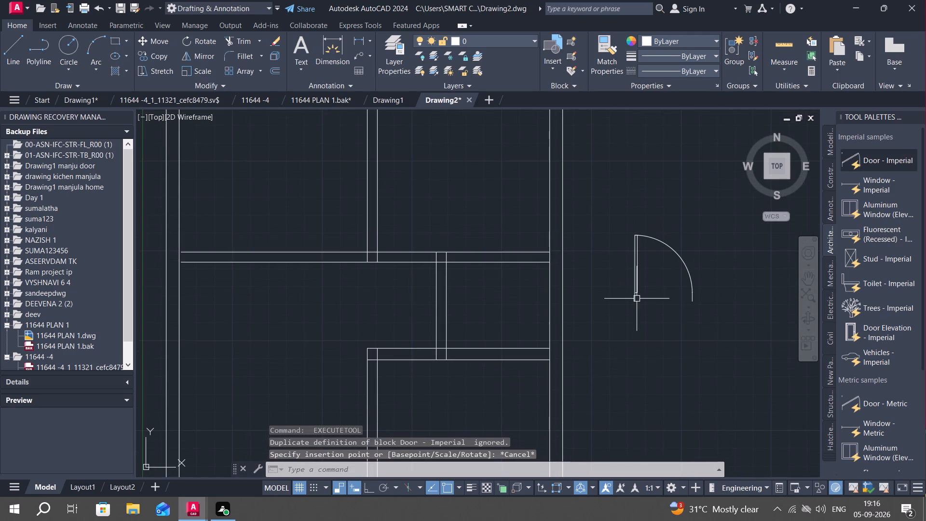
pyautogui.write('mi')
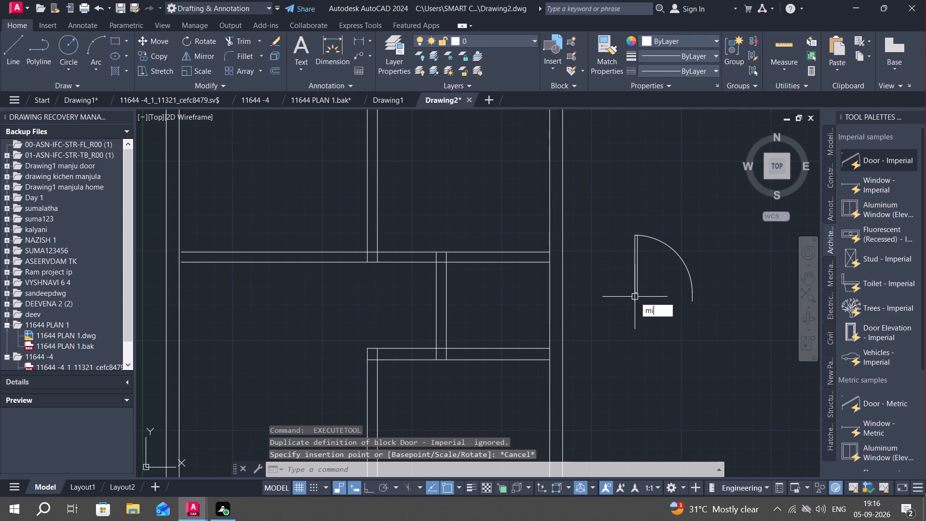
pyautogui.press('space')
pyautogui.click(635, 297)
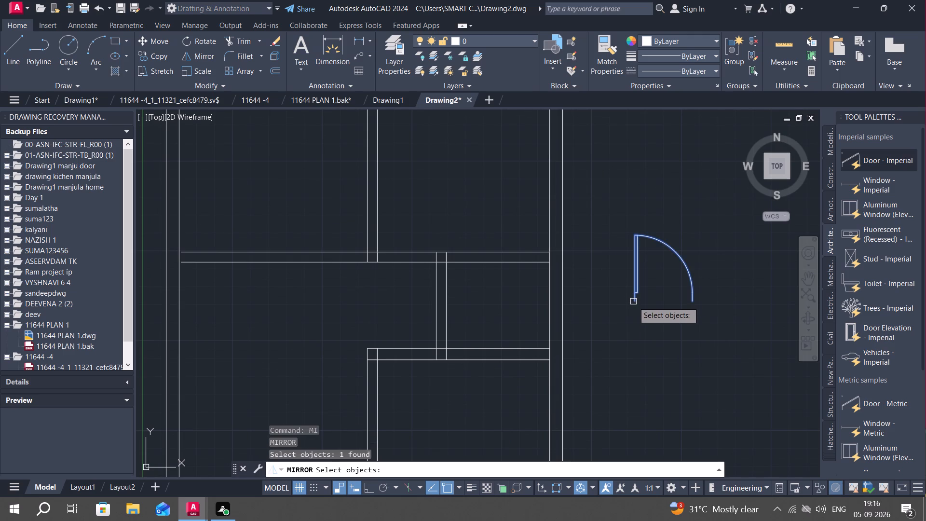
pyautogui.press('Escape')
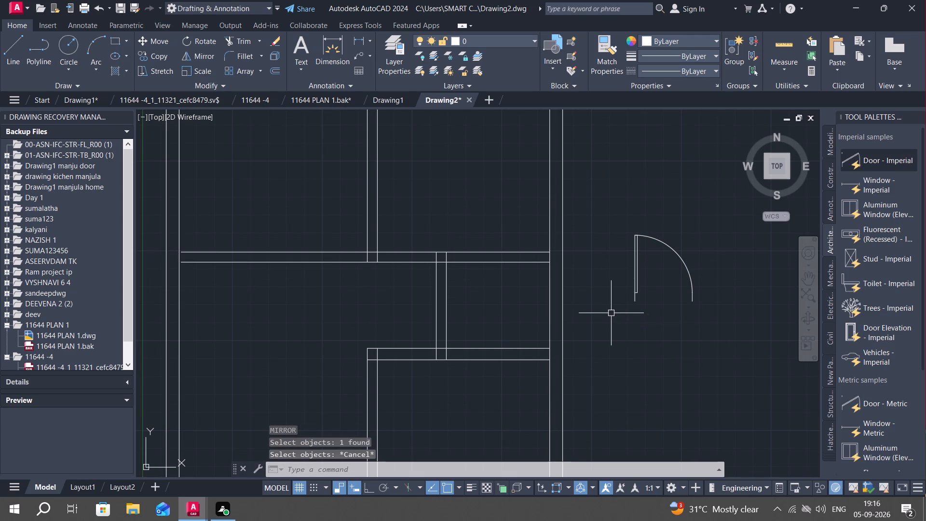
# Offset both face lines of the upper vertical partition 9" outward, one to each side.
pyautogui.write('o')
pyautogui.press('space')
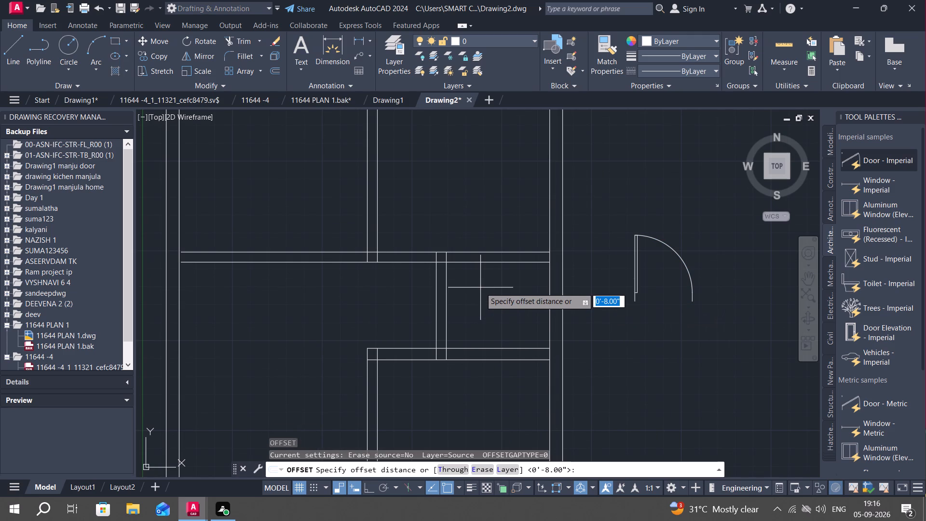
pyautogui.press('9')
pyautogui.write('"')
pyautogui.press('space')
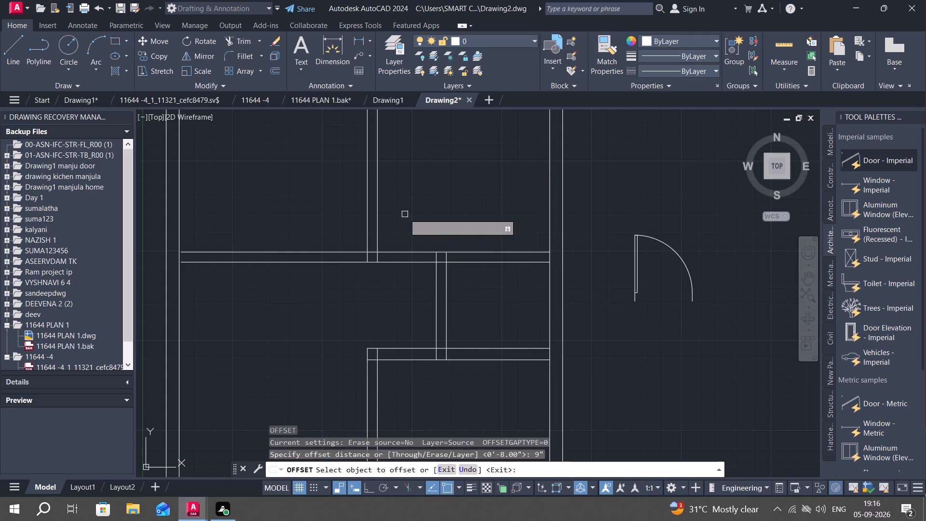
pyautogui.click(379, 219)
pyautogui.click(404, 221)
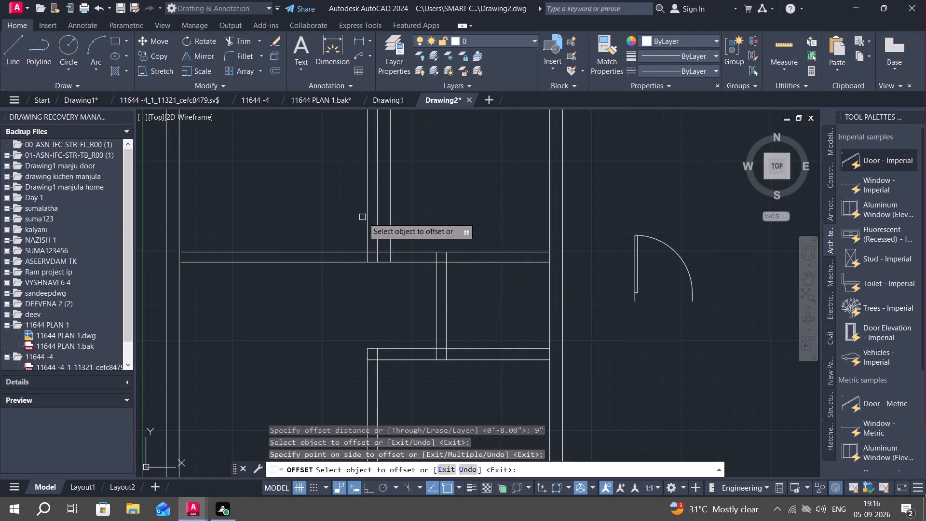
pyautogui.click(366, 220)
pyautogui.click(326, 227)
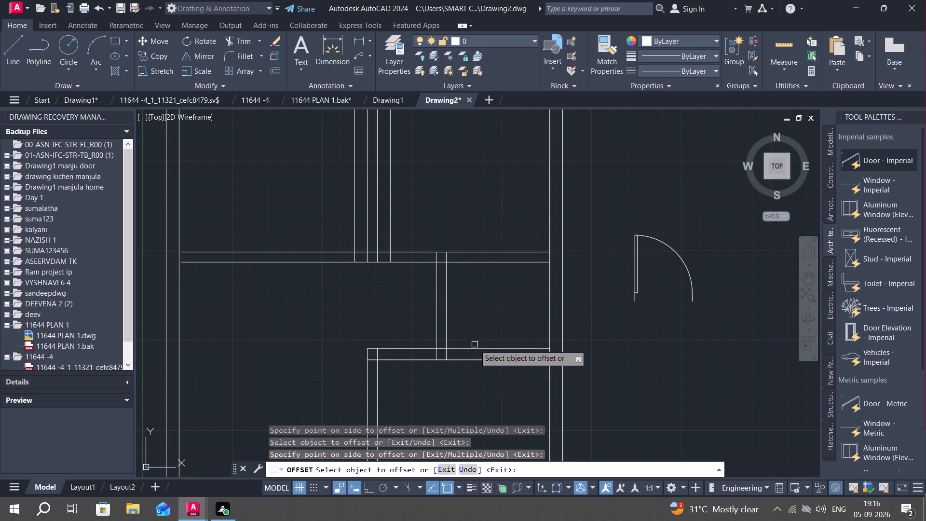
# Offset the upper horizontal partition's lower line 9" downward and the lower vertical partition's left line 9" to the left.
pyautogui.click(480, 261)
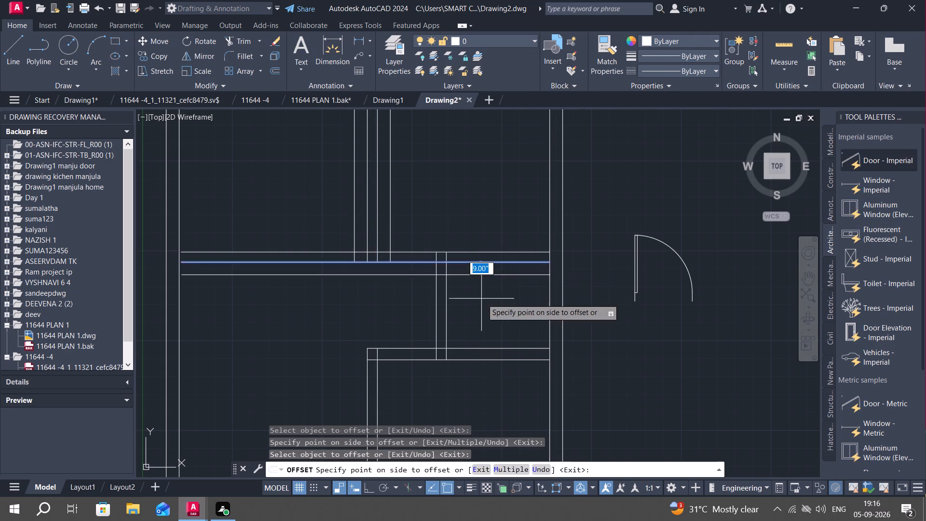
pyautogui.click(482, 299)
pyautogui.moveTo(471, 352); pyautogui.dragTo(510, 295, button='middle')
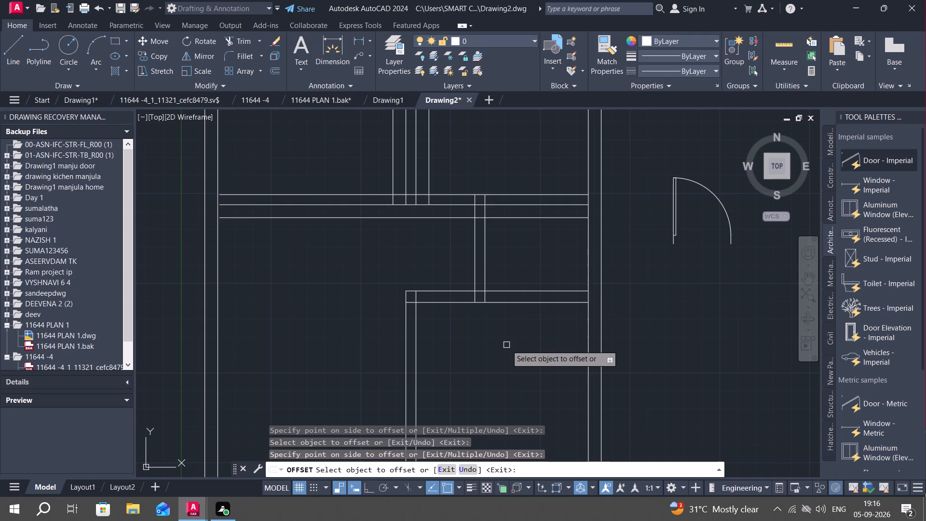
pyautogui.moveTo(506, 345); pyautogui.dragTo(518, 236, button='middle')
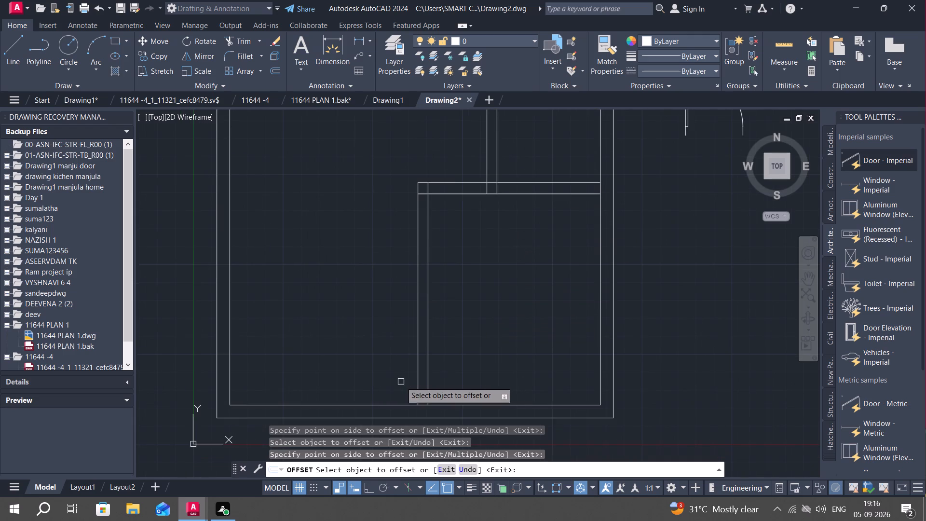
pyautogui.click(415, 387)
pyautogui.click(381, 388)
pyautogui.press('Escape')
# Extend the offset line left of the lower vertical partition down through the bottom outer wall.
pyautogui.write('ex')
pyautogui.press('space')
pyautogui.click(404, 384)
pyautogui.moveTo(320, 308); pyautogui.dragTo(328, 406, button='middle')
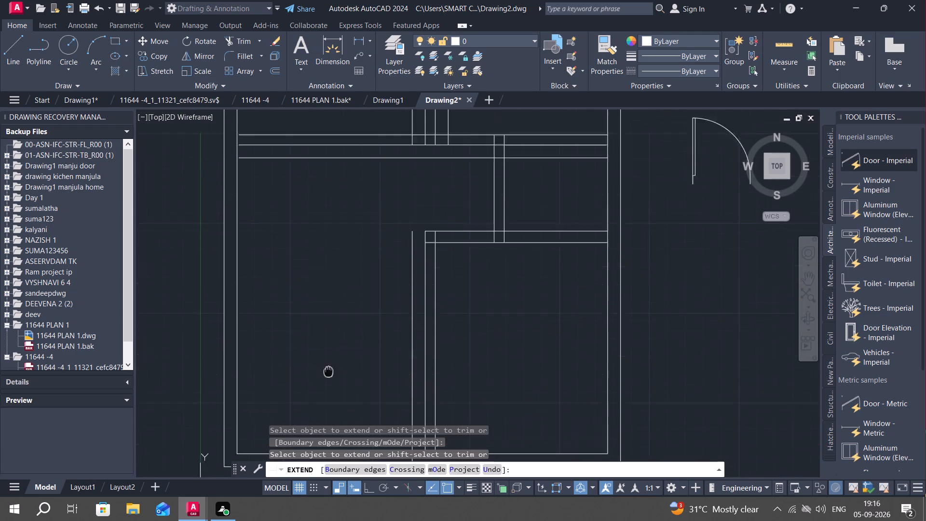
pyautogui.moveTo(328, 406); pyautogui.dragTo(328, 416, button='middle')
pyautogui.press('Escape')
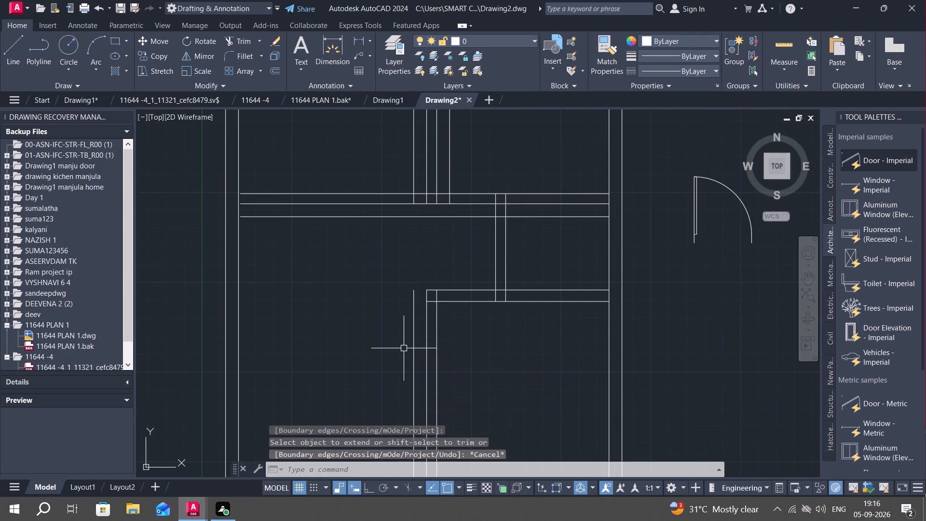
# Trim the 9" offset lines inside the rooms, leaving only short jamb marks across the wall thicknesses.
pyautogui.write('tr')
pyautogui.press('space')
pyautogui.click(411, 352)
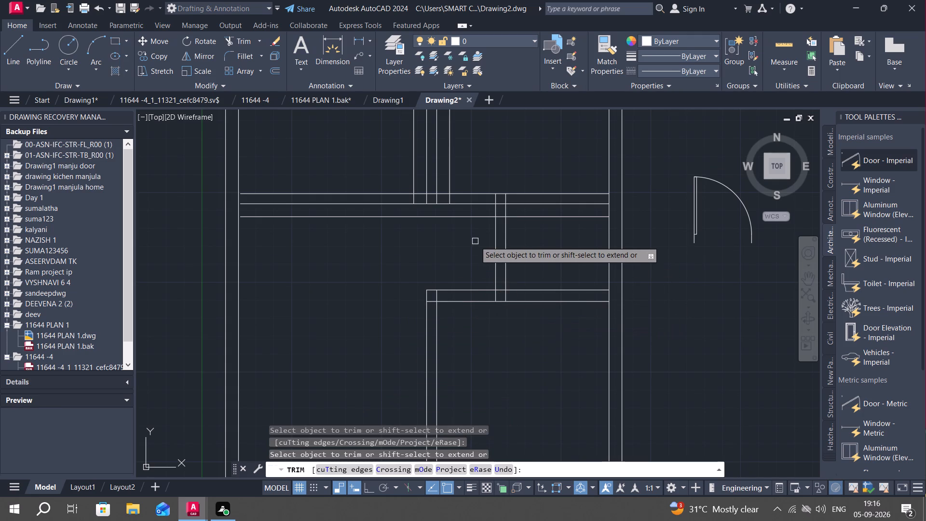
pyautogui.click(479, 214)
pyautogui.click(536, 217)
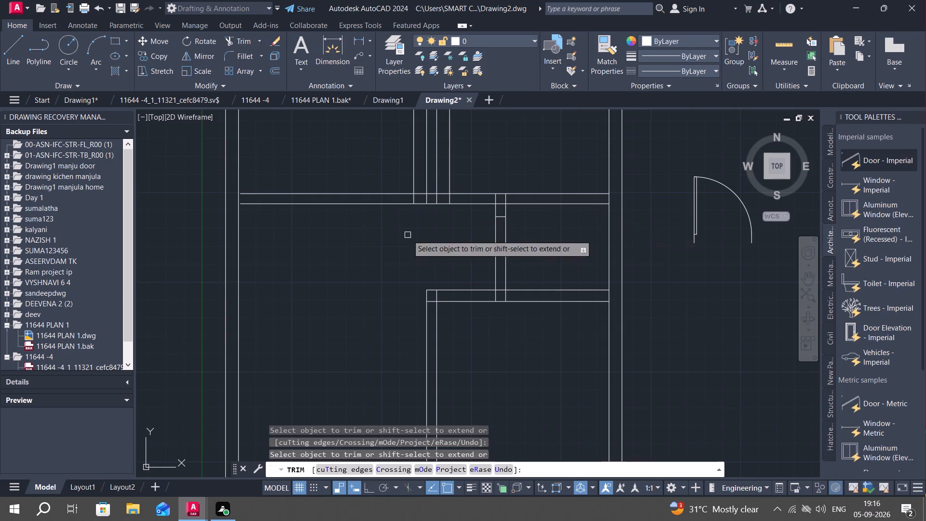
pyautogui.moveTo(408, 235); pyautogui.dragTo(421, 295, button='middle')
pyautogui.click(466, 209)
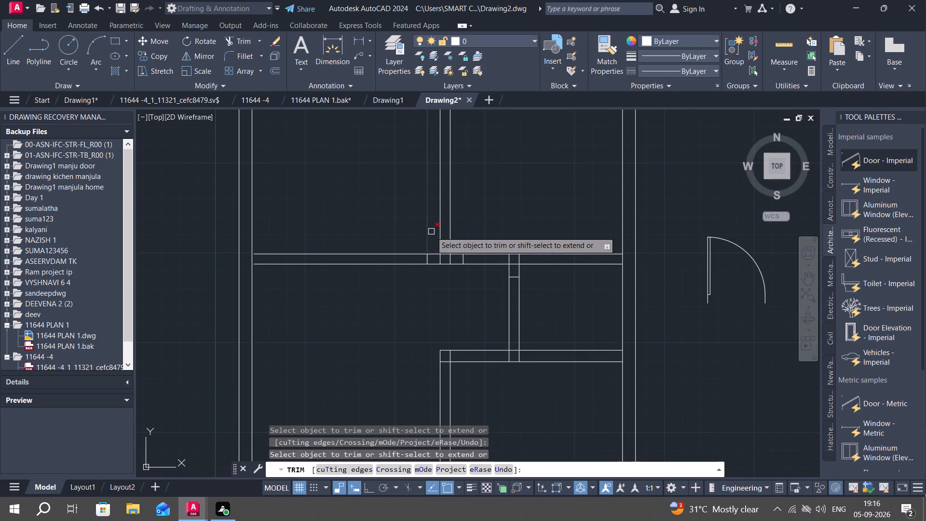
pyautogui.click(426, 230)
pyautogui.press('Escape')
# Offset the jamb marks on both sides of the upper vertical partition 3' outward along the horizontal partition.
pyautogui.press('o')
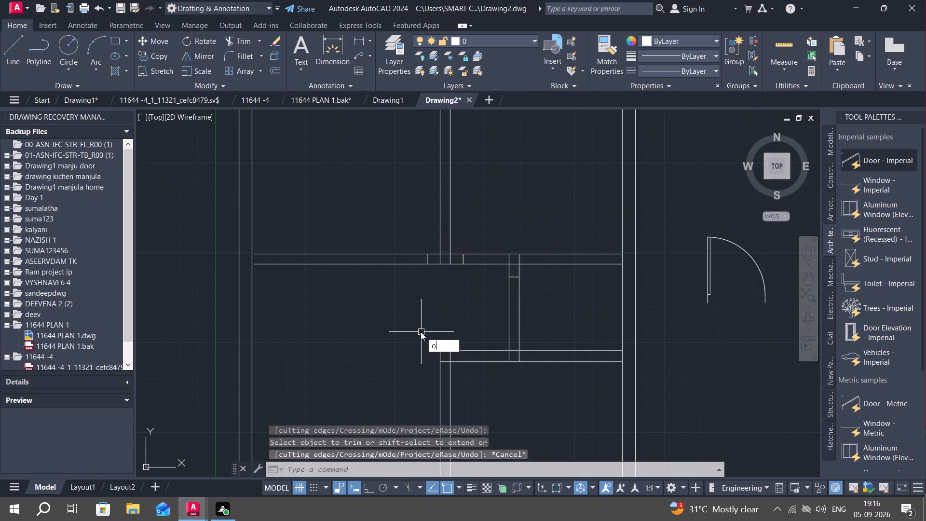
pyautogui.press('space')
pyautogui.press('3')
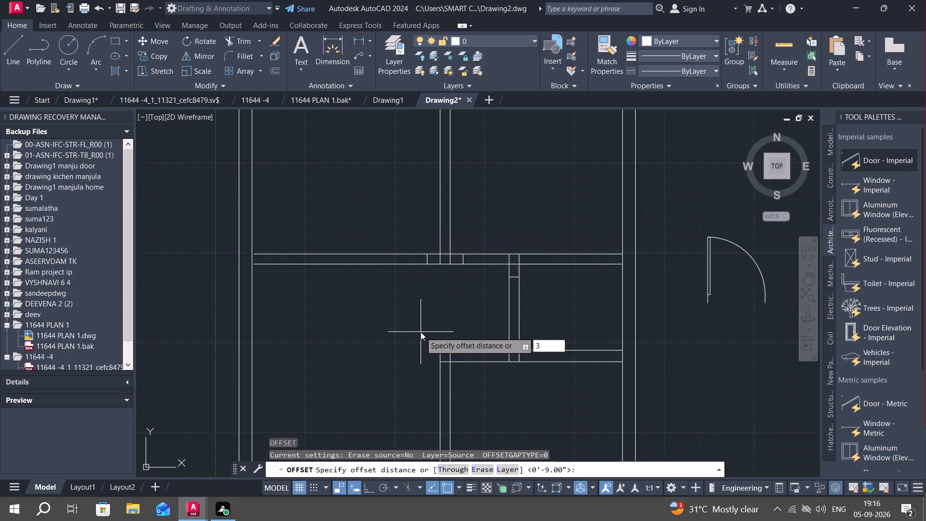
pyautogui.press('BackSpace')
pyautogui.write("3'")
pyautogui.press('space')
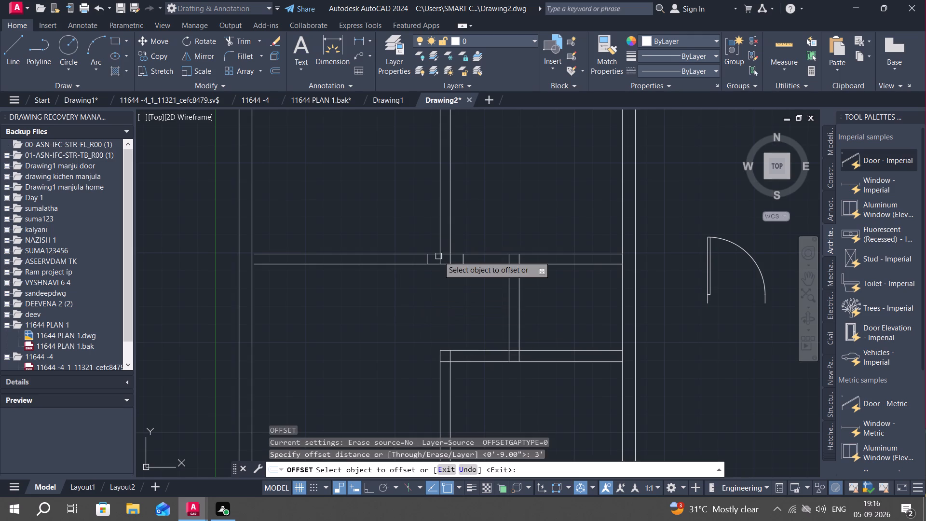
pyautogui.click(429, 258)
pyautogui.click(395, 264)
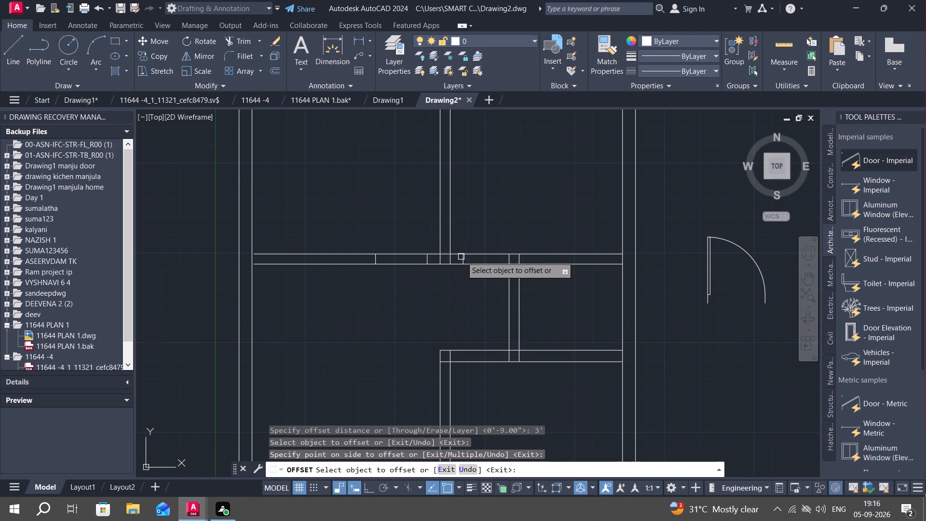
pyautogui.moveTo(464, 258); pyautogui.dragTo(491, 255)
pyautogui.click(508, 253)
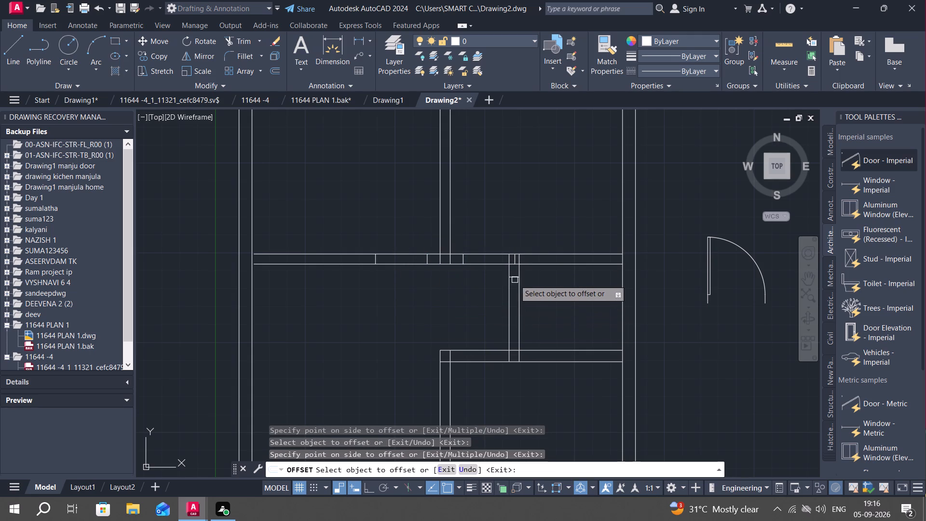
# Offset the jamb mark in the short vertical partition 2' downward.
pyautogui.write('o')
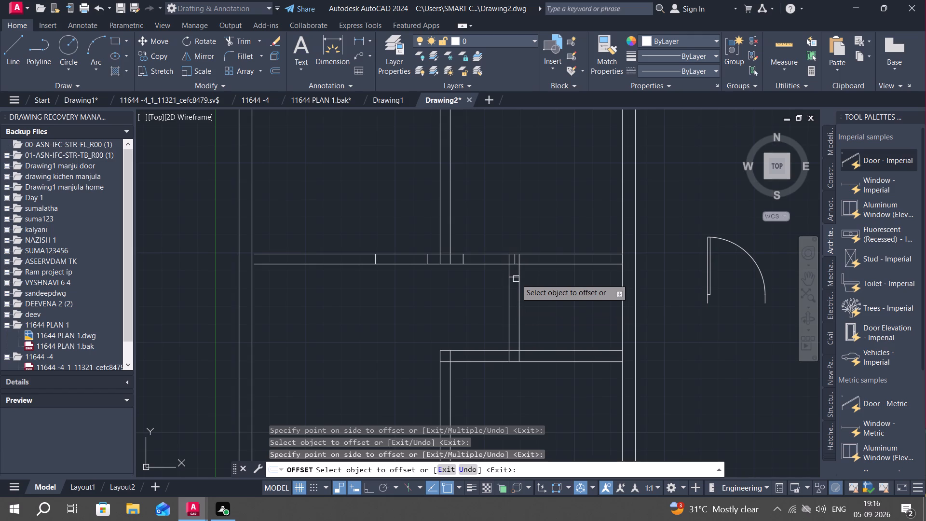
pyautogui.press('space')
pyautogui.press('Escape')
pyautogui.press('space')
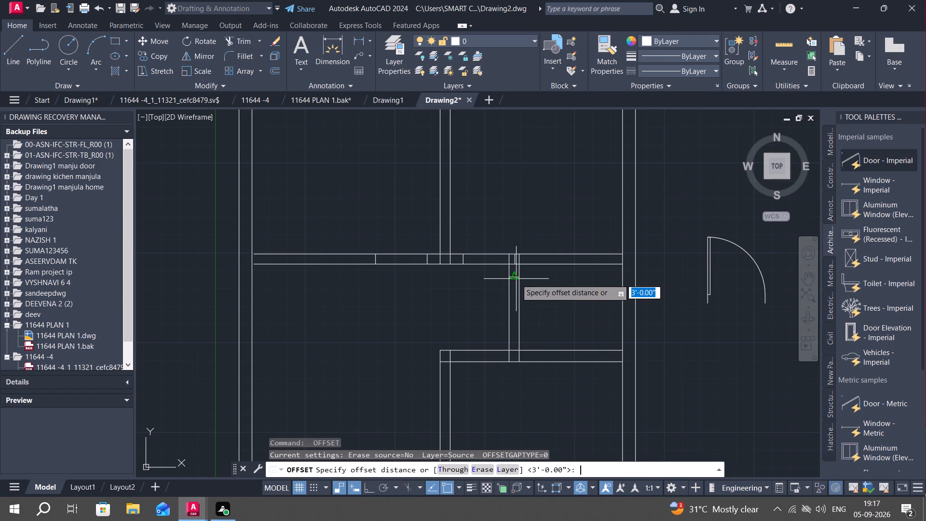
pyautogui.press('3')
pyautogui.press('BackSpace')
pyautogui.write("2'")
pyautogui.press('space')
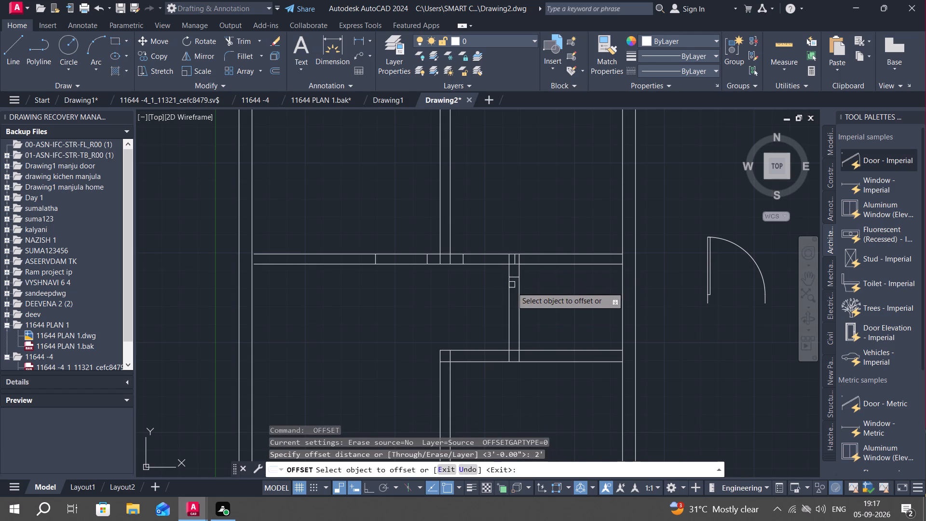
pyautogui.click(518, 278)
pyautogui.click(518, 310)
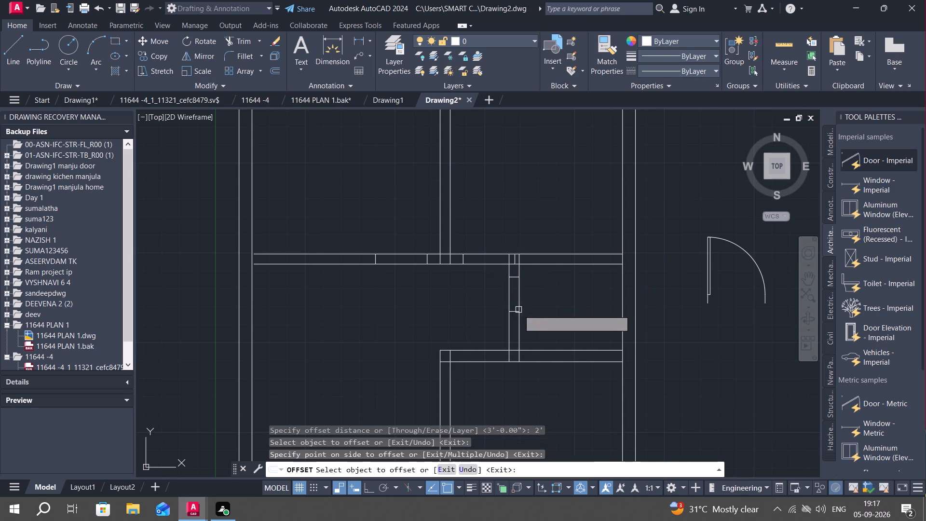
pyautogui.press('Escape')
# Trim away the offset mark lying inside the junction of the horizontal and short vertical partitions.
pyautogui.write('tr')
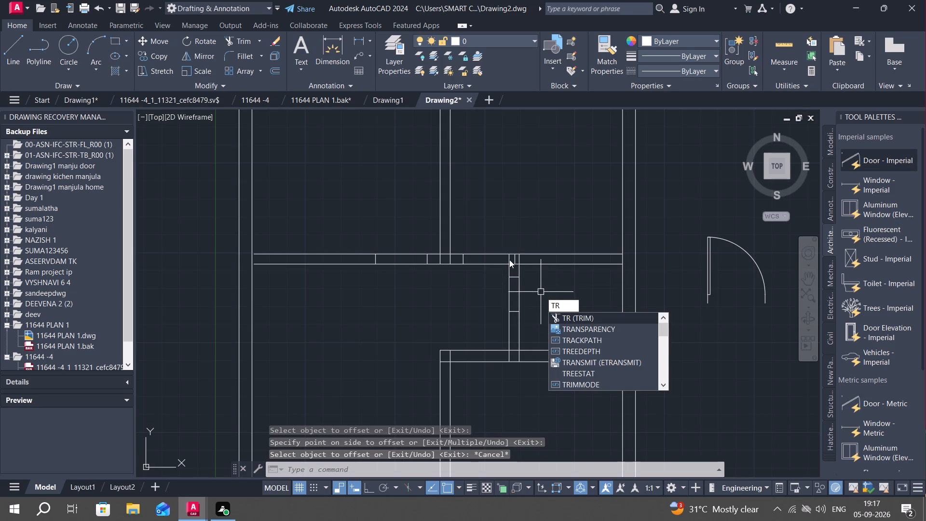
pyautogui.press('Escape')
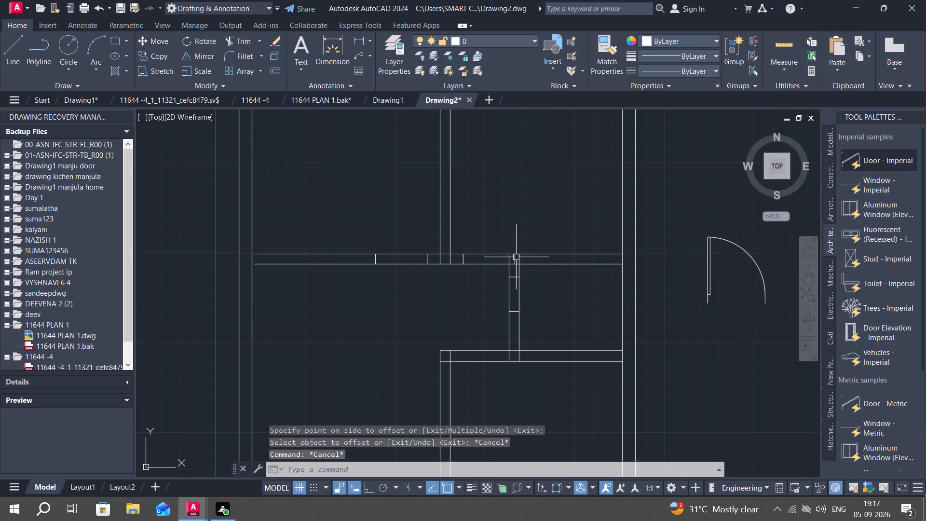
pyautogui.write('tr')
pyautogui.press('space')
pyautogui.click(516, 258)
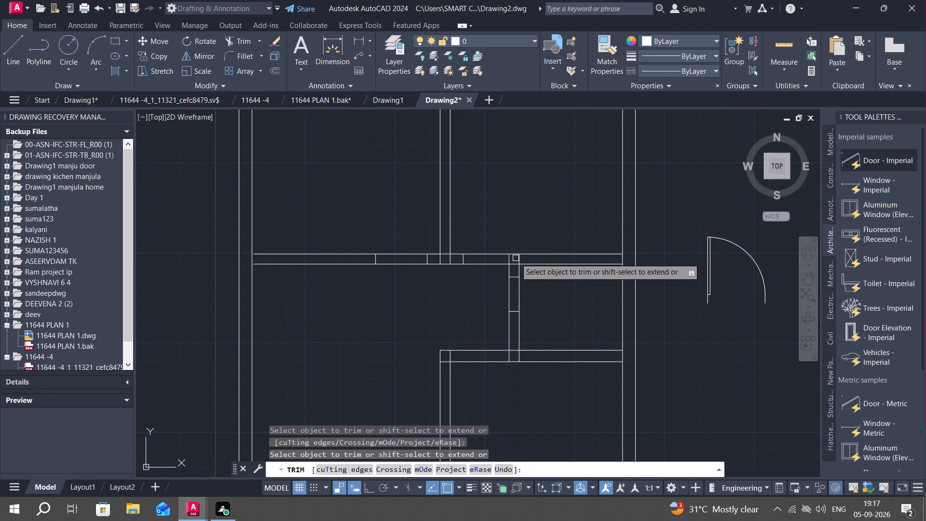
pyautogui.press('Escape')
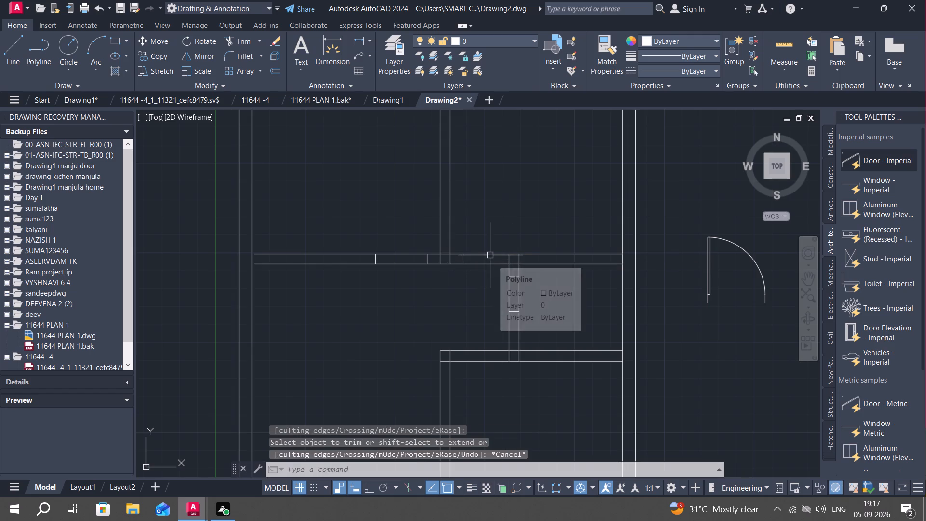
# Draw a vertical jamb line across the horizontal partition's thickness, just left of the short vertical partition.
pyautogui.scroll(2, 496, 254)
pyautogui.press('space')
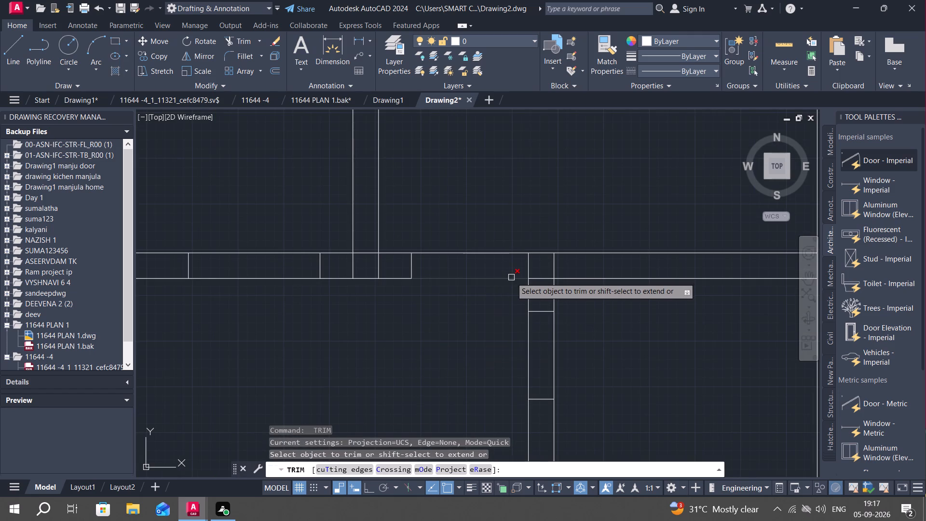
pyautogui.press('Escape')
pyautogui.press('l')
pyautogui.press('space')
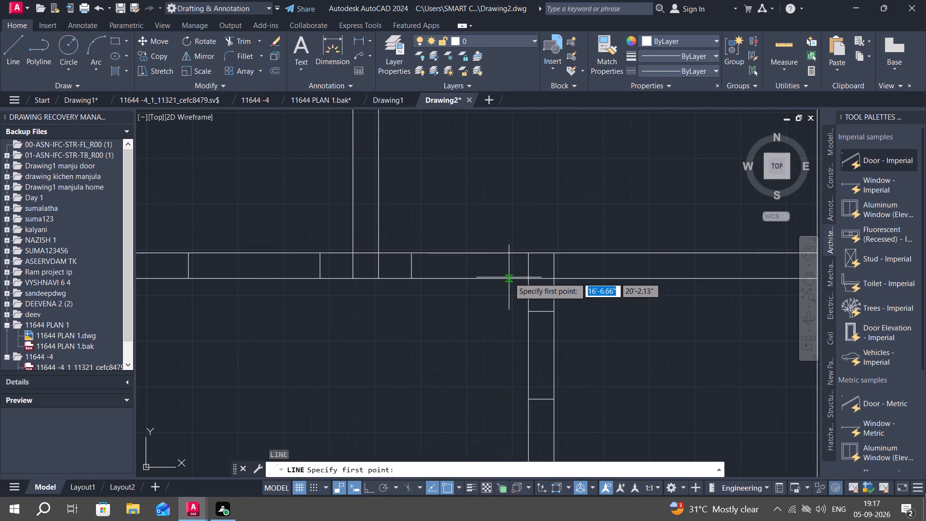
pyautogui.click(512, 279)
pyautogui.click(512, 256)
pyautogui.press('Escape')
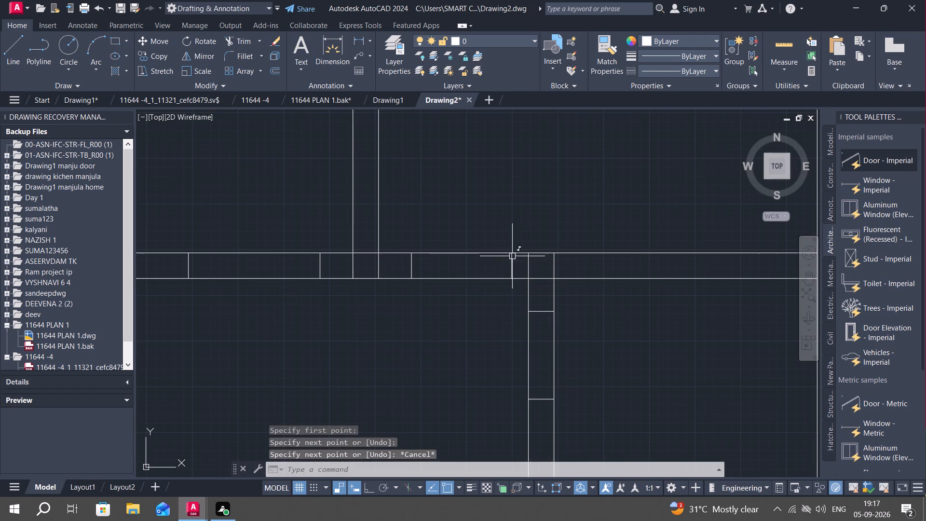
# Move the door block by its hinge-side base corner to the lower end of the jamb mark right of the upper vertical partition.
pyautogui.moveTo(490, 336); pyautogui.dragTo(489, 302, button='middle')
pyautogui.scroll(-2, 489, 302)
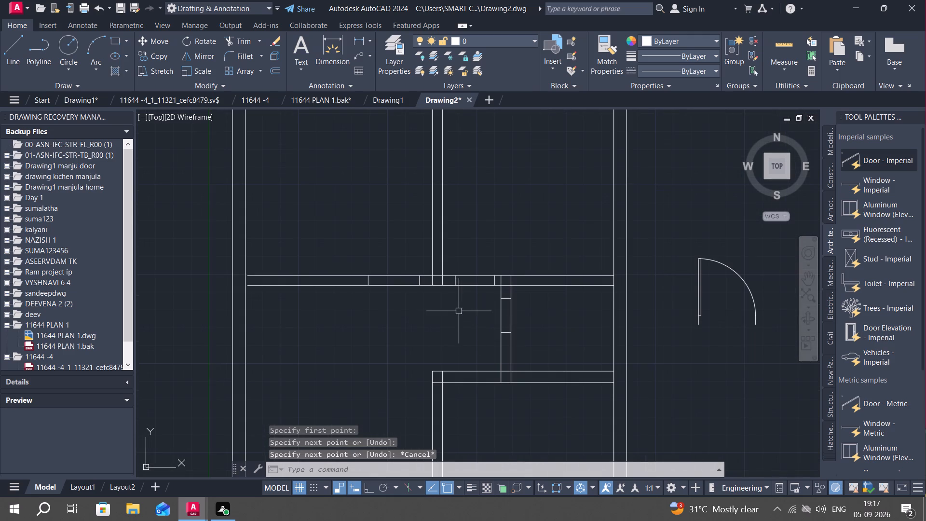
pyautogui.write('m')
pyautogui.press('space')
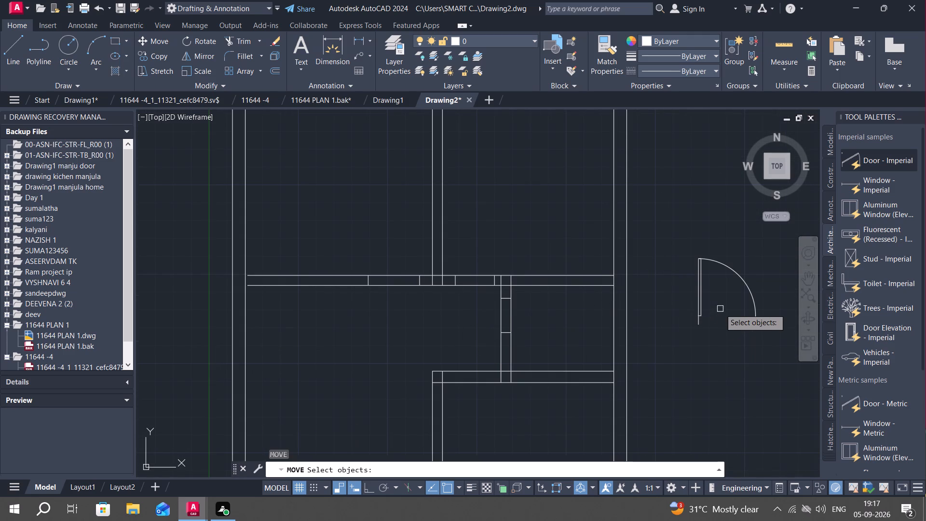
pyautogui.click(698, 311)
pyautogui.rightClick(698, 311)
pyautogui.click(699, 326)
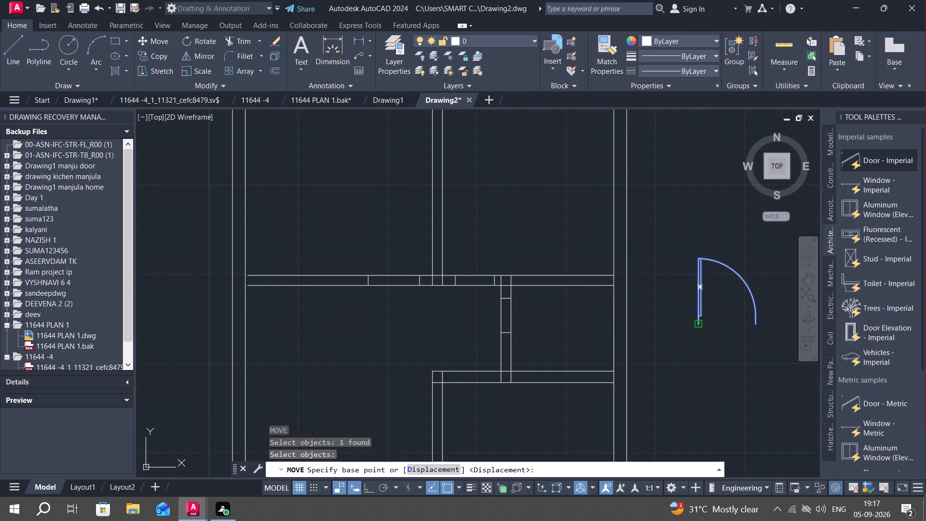
pyautogui.scroll(3, 452, 289)
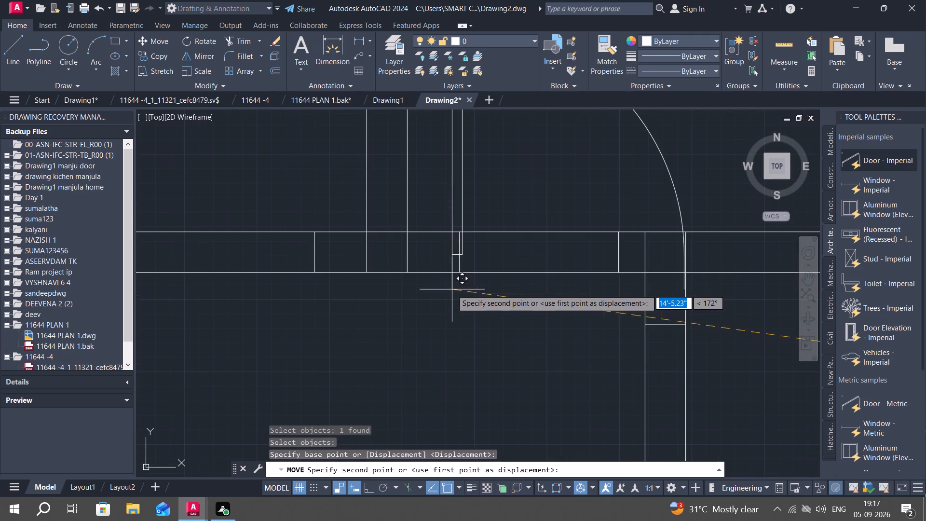
pyautogui.click(458, 273)
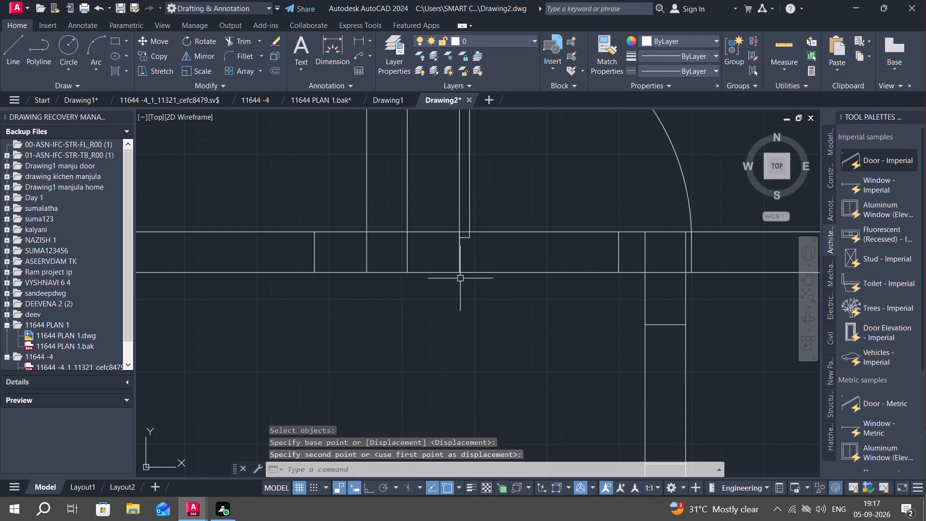
# Scale the door block by about 0.65 from its hinge-side base corner to fit the opening.
pyautogui.press('Escape')
pyautogui.write('sc')
pyautogui.press('space')
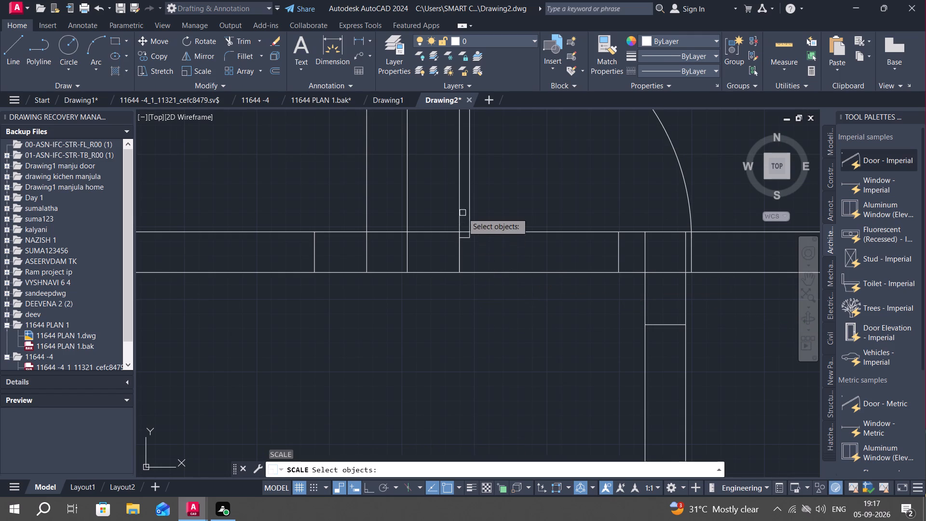
pyautogui.click(470, 209)
pyautogui.rightClick(470, 209)
pyautogui.scroll(-3, 459, 264)
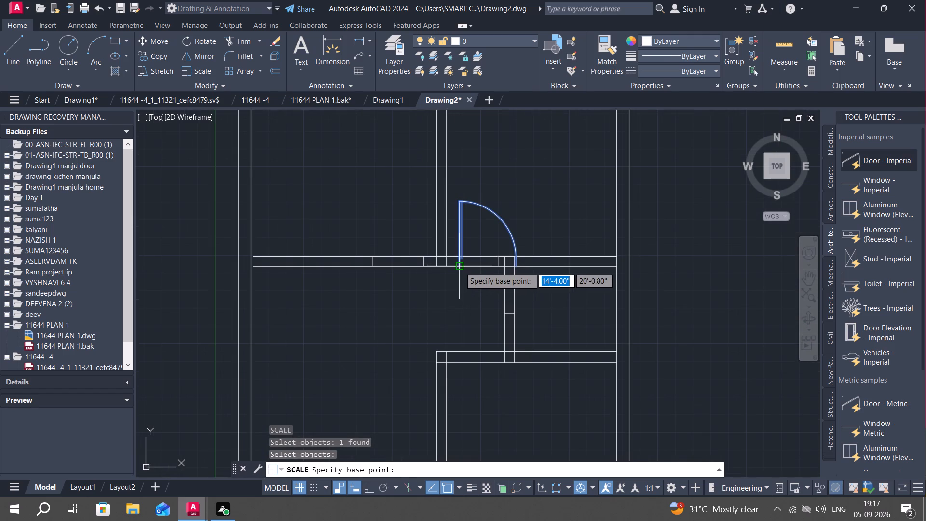
pyautogui.click(460, 267)
pyautogui.scroll(2, 477, 254)
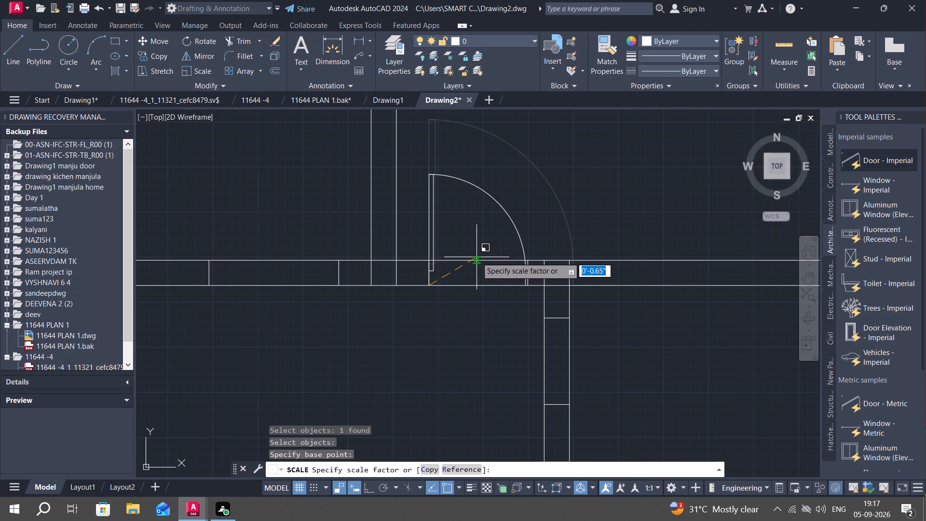
pyautogui.click(478, 258)
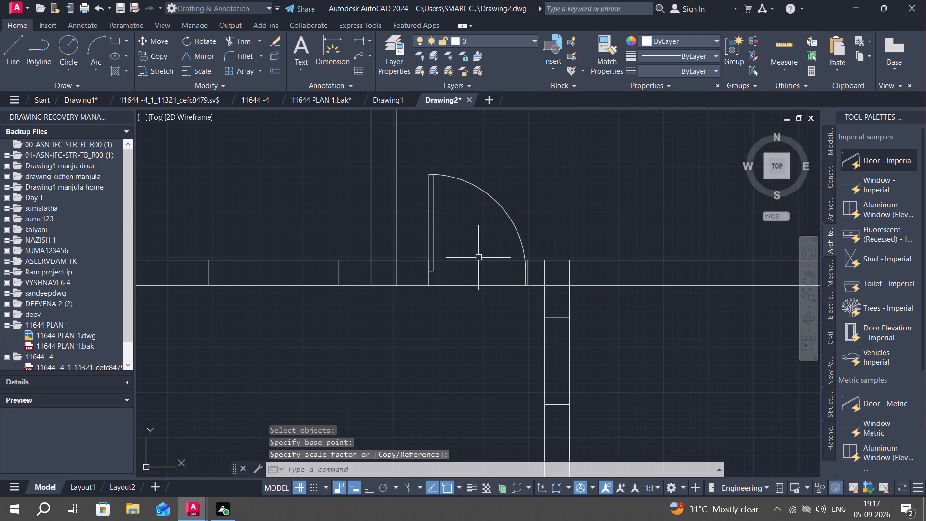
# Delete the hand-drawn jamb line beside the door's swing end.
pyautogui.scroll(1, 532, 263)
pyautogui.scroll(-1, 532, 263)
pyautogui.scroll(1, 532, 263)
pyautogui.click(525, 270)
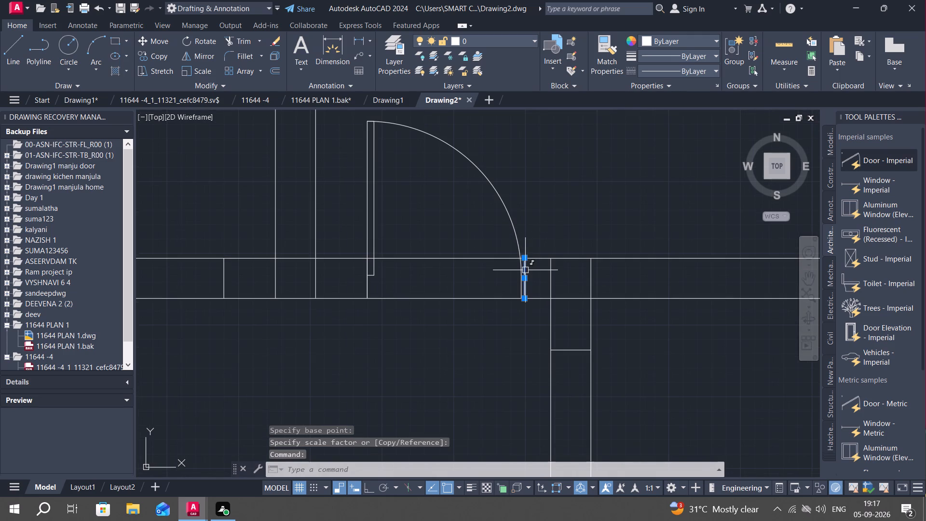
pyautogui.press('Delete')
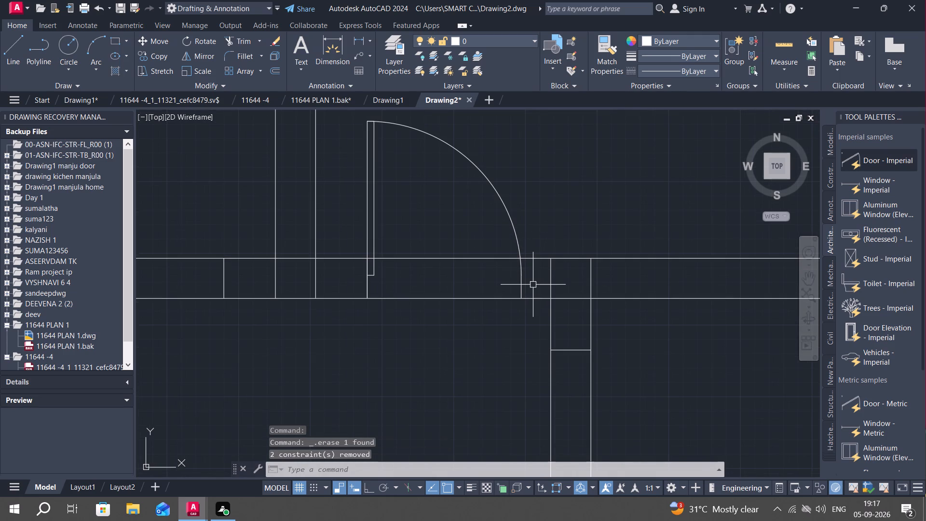
# Mirror the door block across a vertical line through the upper vertical partition with Ortho on, keeping the original door.
pyautogui.press('m')
pyautogui.press('i')
pyautogui.press('space')
pyautogui.click(518, 281)
pyautogui.rightClick(518, 281)
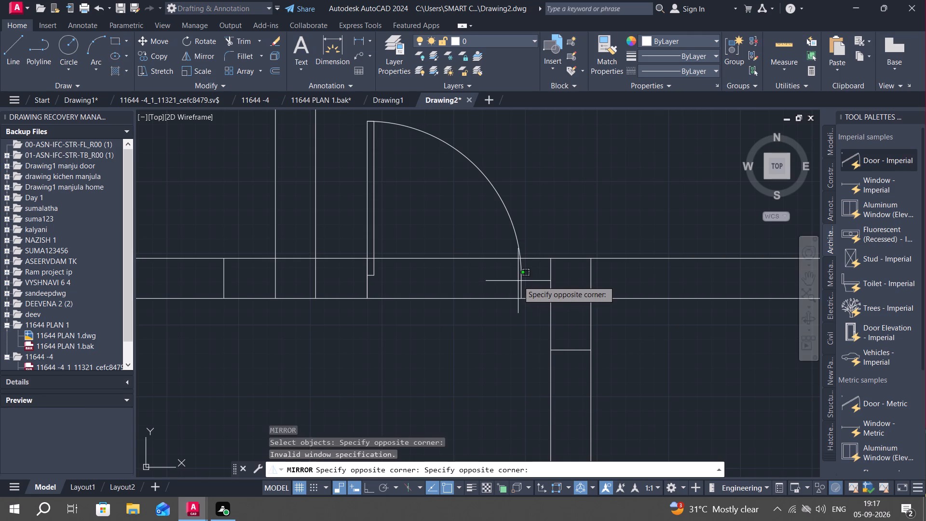
pyautogui.press('Escape')
pyautogui.click(525, 274)
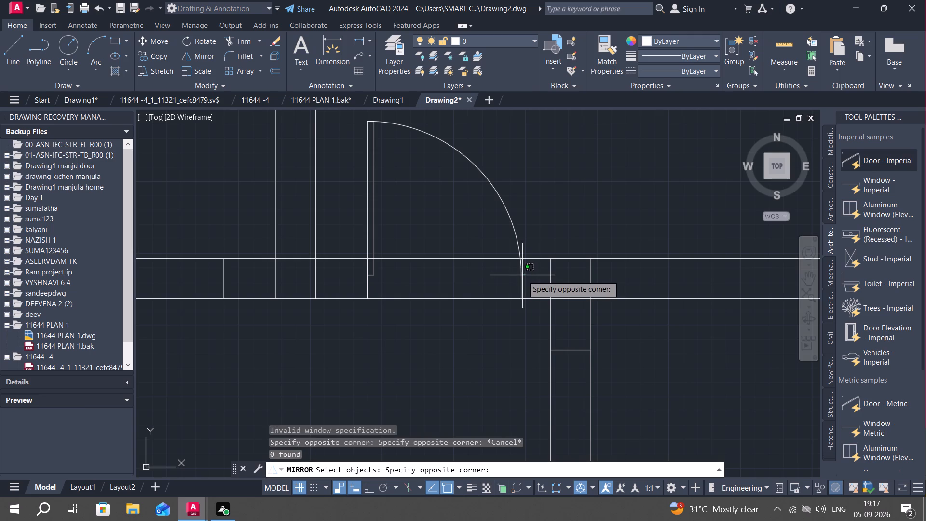
pyautogui.press('Escape')
pyautogui.click(521, 281)
pyautogui.rightClick(522, 281)
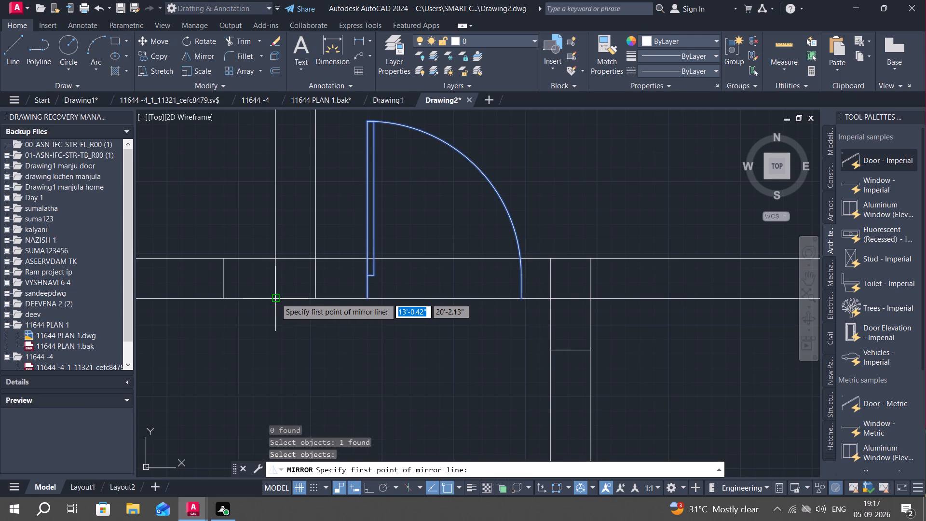
pyautogui.click(291, 298)
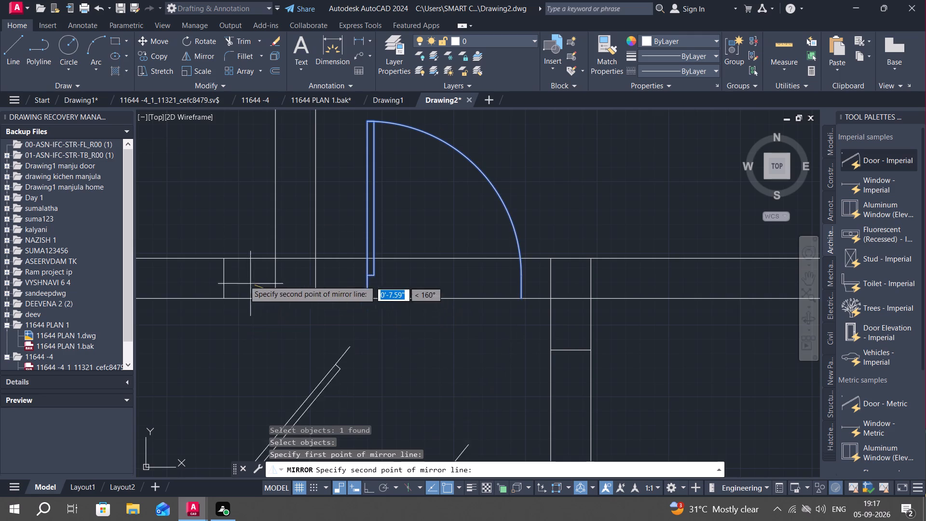
pyautogui.press('F8')
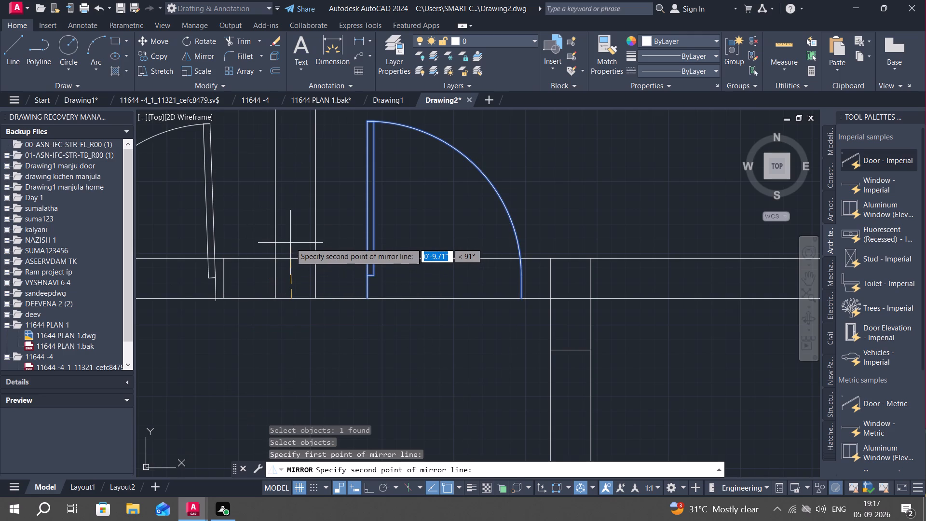
pyautogui.click(290, 243)
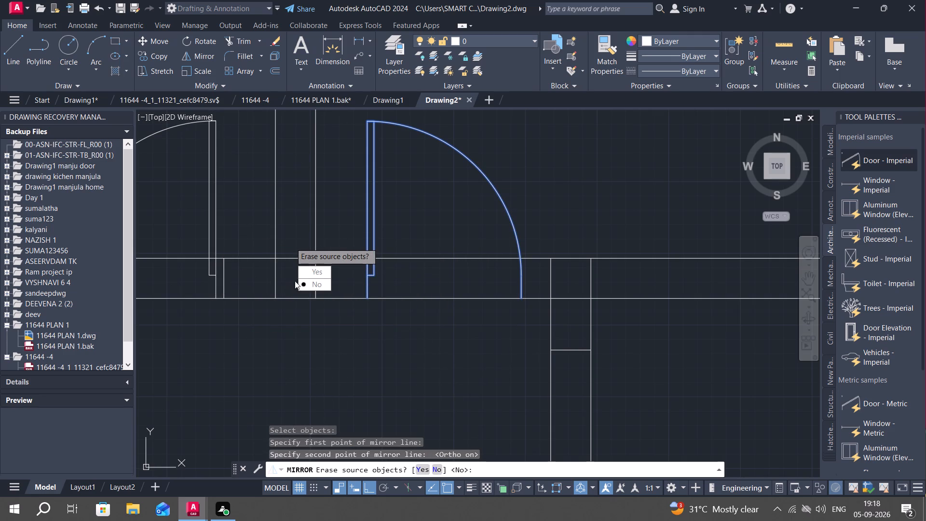
pyautogui.moveTo(304, 282); pyautogui.dragTo(290, 243)
pyautogui.moveTo(272, 256); pyautogui.dragTo(525, 247, button='middle')
pyautogui.scroll(-1, 521, 250)
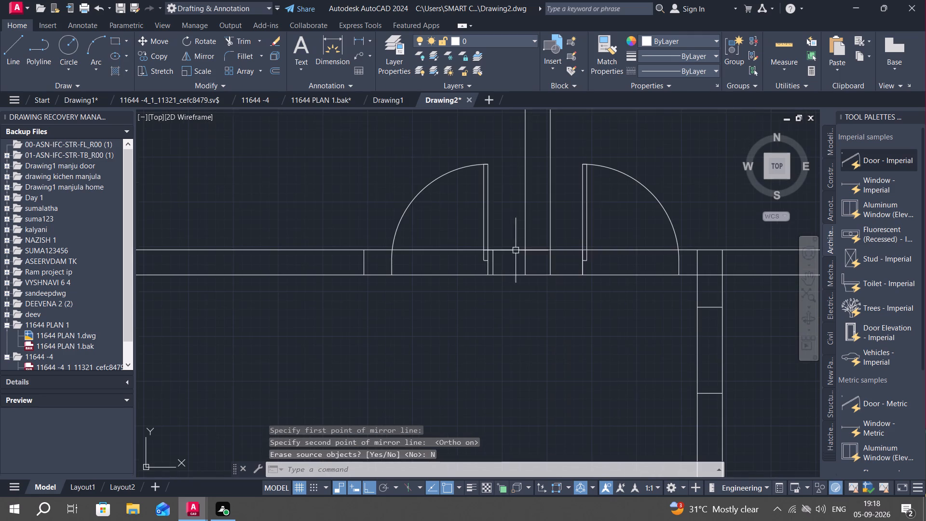
# Move the mirrored door block by its hinge-side base corner onto the lower end of the jamb mark left of the upper vertical partition.
pyautogui.scroll(1, 484, 272)
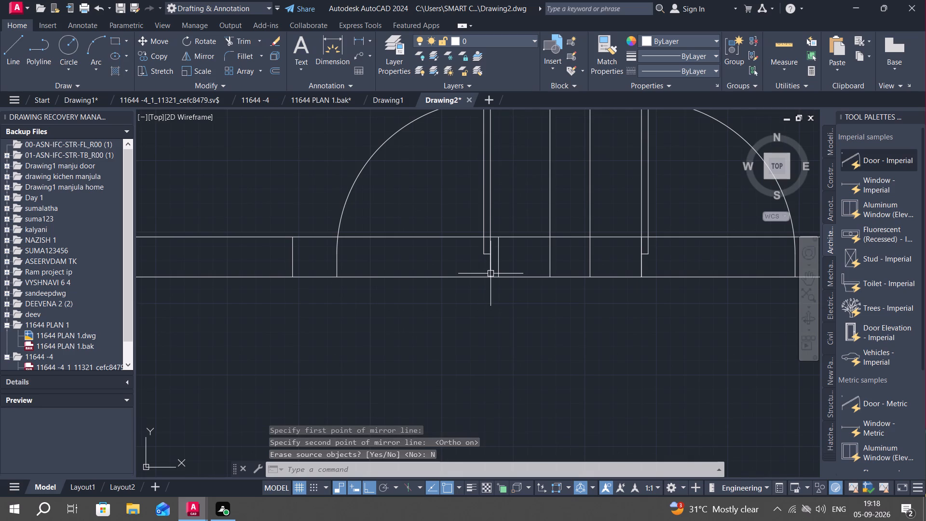
pyautogui.press('m')
pyautogui.press('space')
pyautogui.click(489, 267)
pyautogui.rightClick(489, 267)
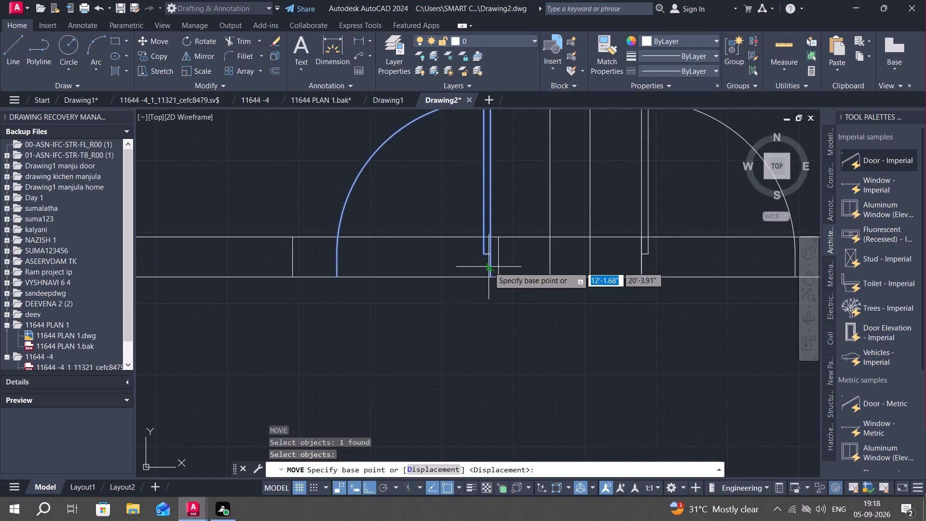
pyautogui.click(491, 275)
pyautogui.click(499, 275)
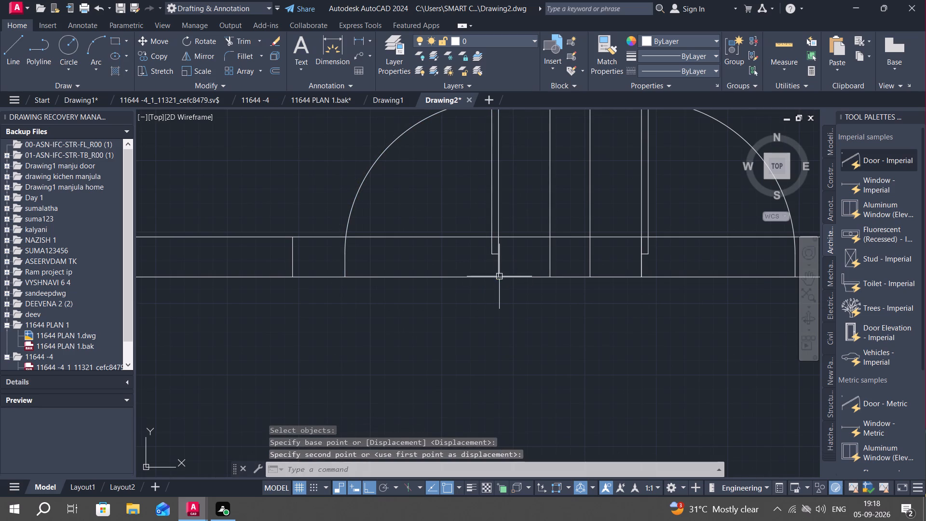
pyautogui.press('Escape')
# Remove the leftover jamb line beyond the swing end of the left door with Trim.
pyautogui.write('tr')
pyautogui.press('space')
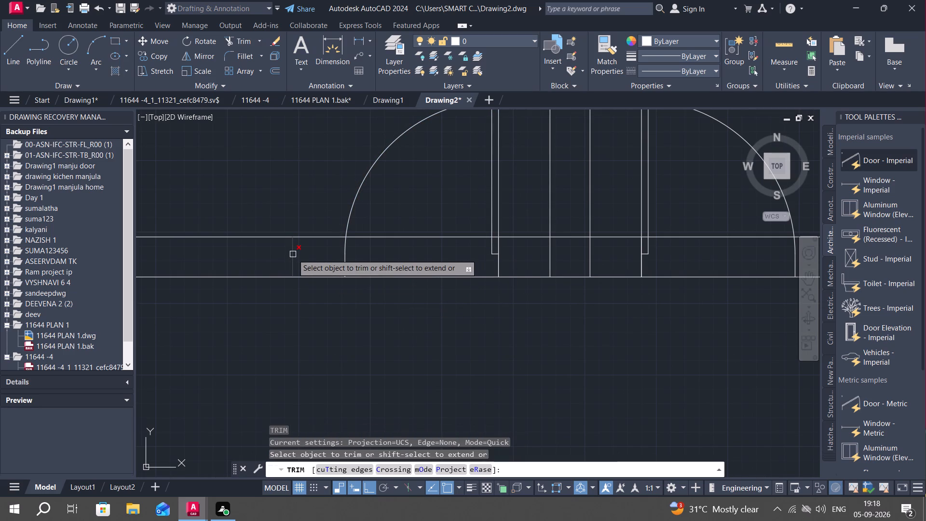
pyautogui.click(293, 254)
pyautogui.press('Escape')
pyautogui.scroll(-2, 342, 311)
pyautogui.write('tr')
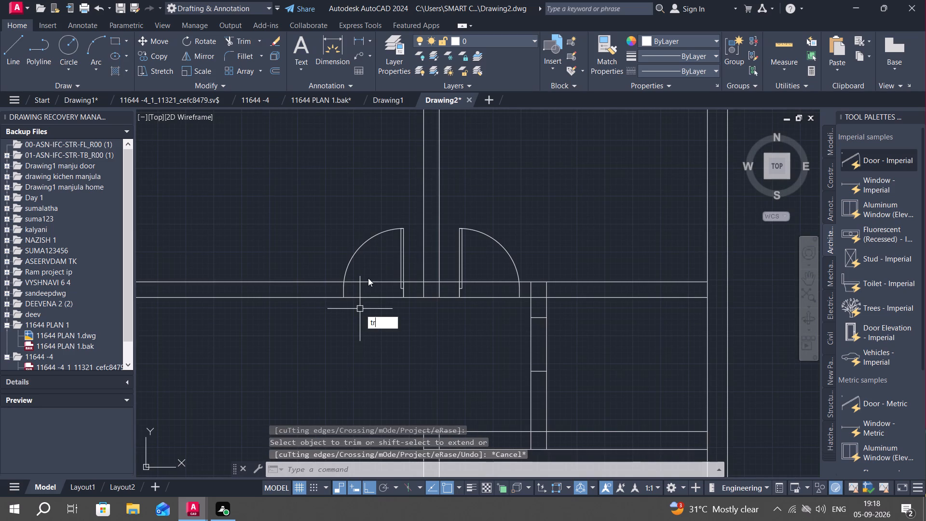
pyautogui.press('Escape')
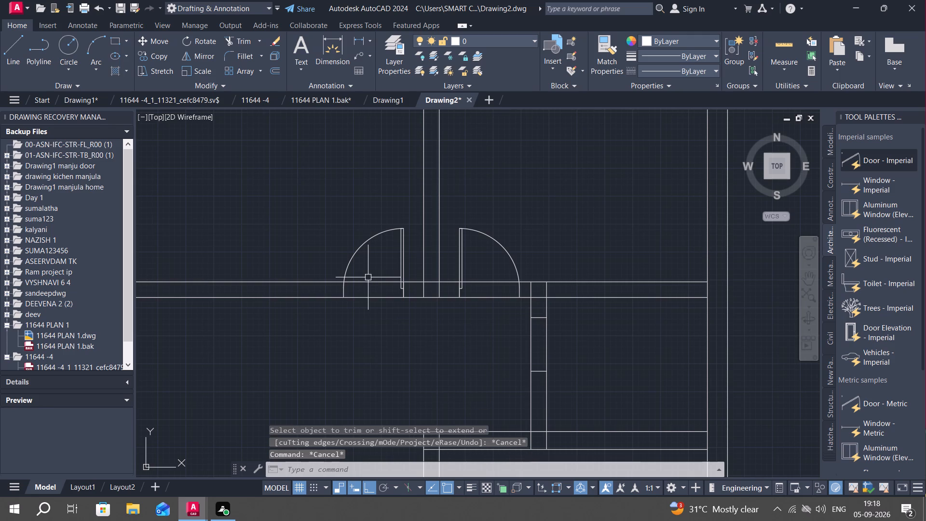
# Trim both wall lines across the left door opening, including the short stub inside the door leaf.
pyautogui.write('tr')
pyautogui.press('space')
pyautogui.moveTo(368, 275); pyautogui.dragTo(384, 319)
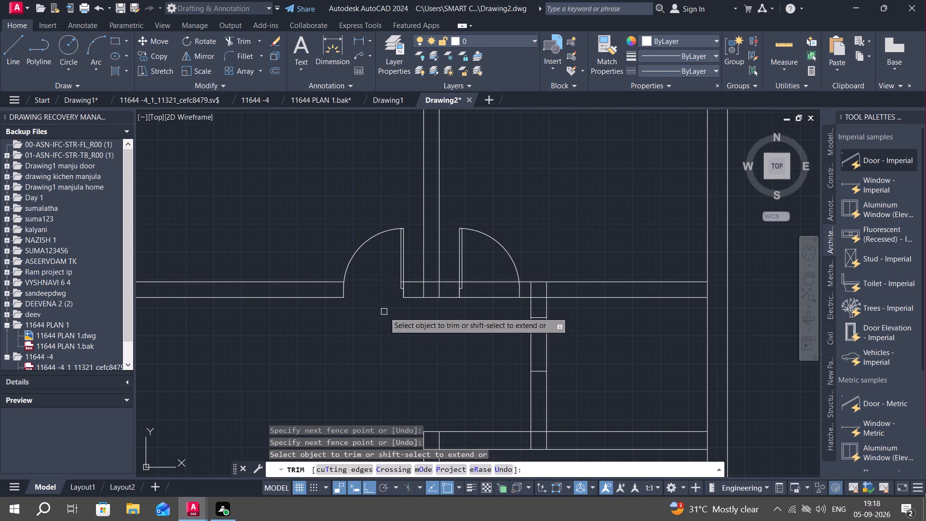
pyautogui.scroll(1, 397, 281)
pyautogui.scroll(-1, 397, 281)
pyautogui.scroll(1, 397, 281)
pyautogui.scroll(-1, 397, 281)
pyautogui.scroll(4, 401, 283)
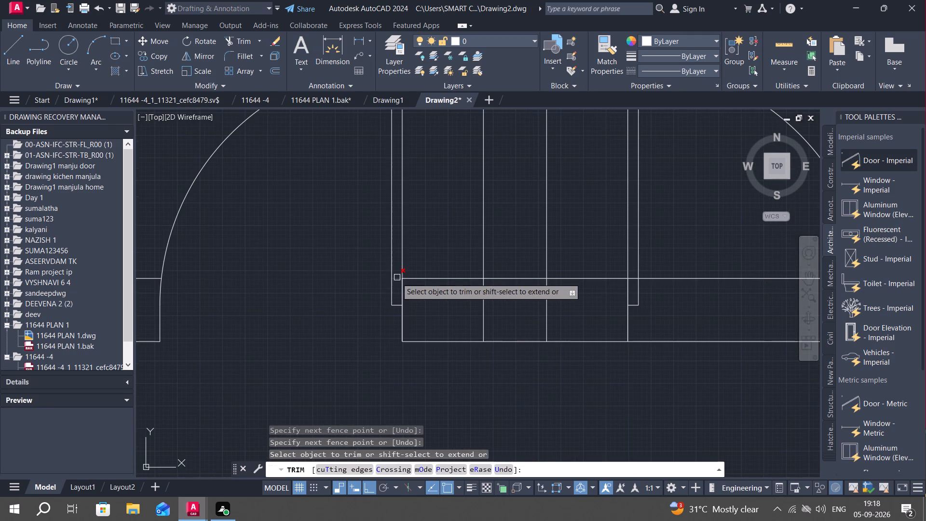
pyautogui.click(396, 278)
pyautogui.scroll(-1, 682, 247)
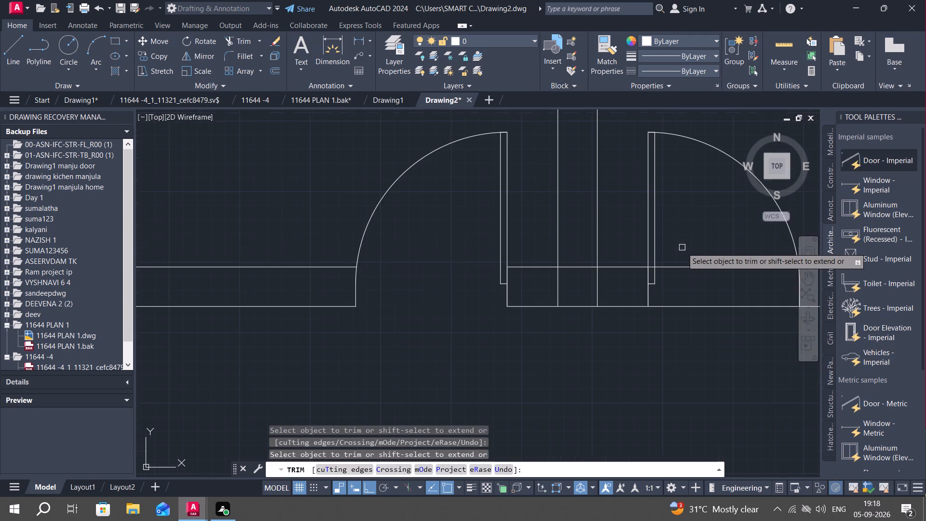
# Trim both wall lines across the right door opening, including the short stub inside the door leaf.
pyautogui.moveTo(689, 252); pyautogui.dragTo(654, 248, button='middle')
pyautogui.moveTo(664, 242); pyautogui.dragTo(677, 299)
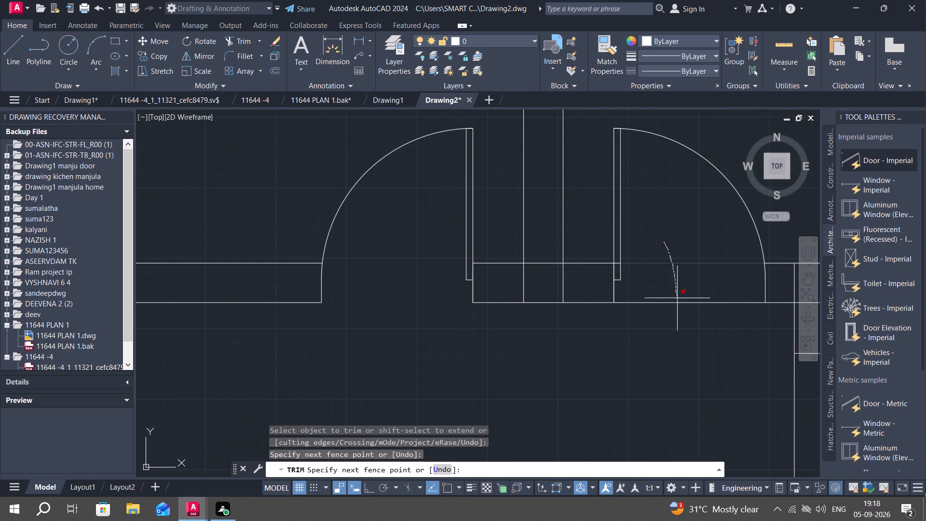
pyautogui.moveTo(677, 299); pyautogui.dragTo(677, 301)
pyautogui.click(670, 304)
pyautogui.scroll(3, 607, 276)
pyautogui.click(643, 224)
pyautogui.press('Escape')
pyautogui.scroll(-3, 681, 277)
pyautogui.scroll(-2, 694, 320)
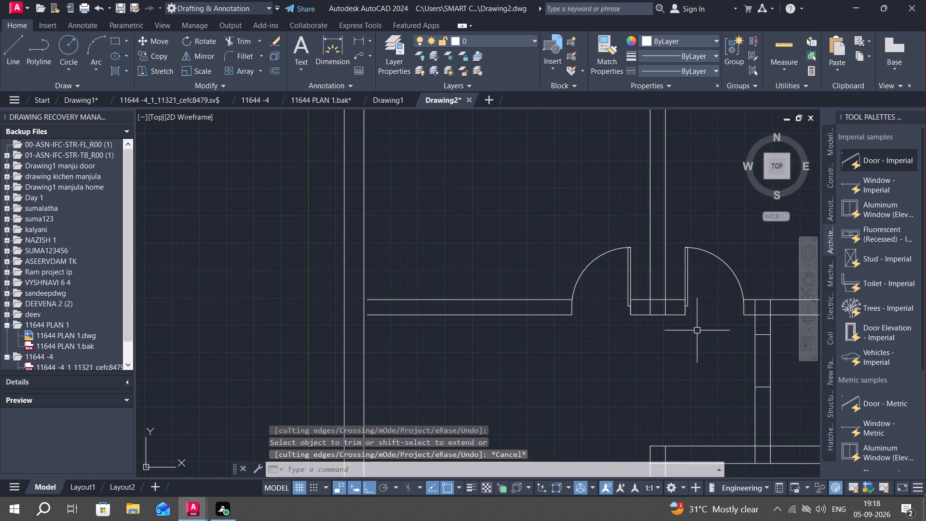
# Trim the overlapping lines where the upper vertical partition meets the wall between the two doors.
pyautogui.moveTo(695, 334); pyautogui.dragTo(516, 320, button='middle')
pyautogui.write('tr')
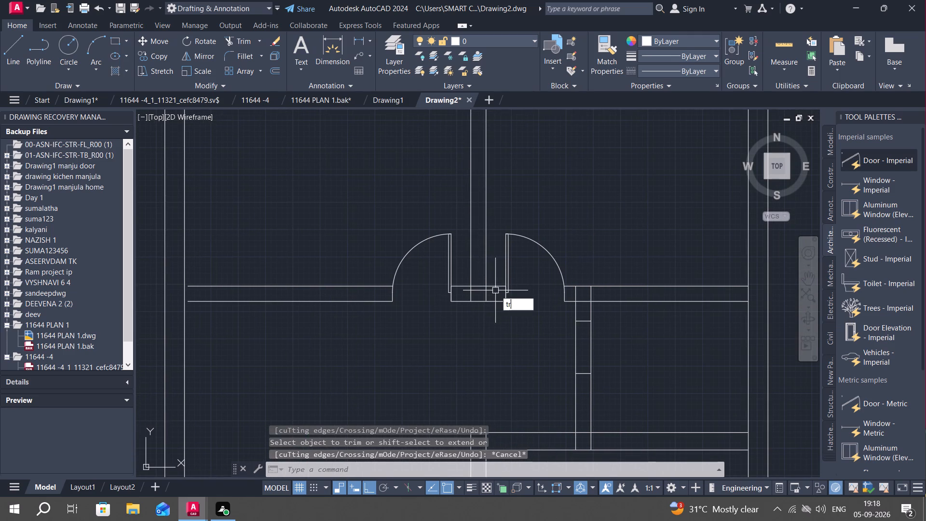
pyautogui.press('space')
pyautogui.scroll(3, 495, 290)
pyautogui.moveTo(380, 309); pyautogui.dragTo(381, 309)
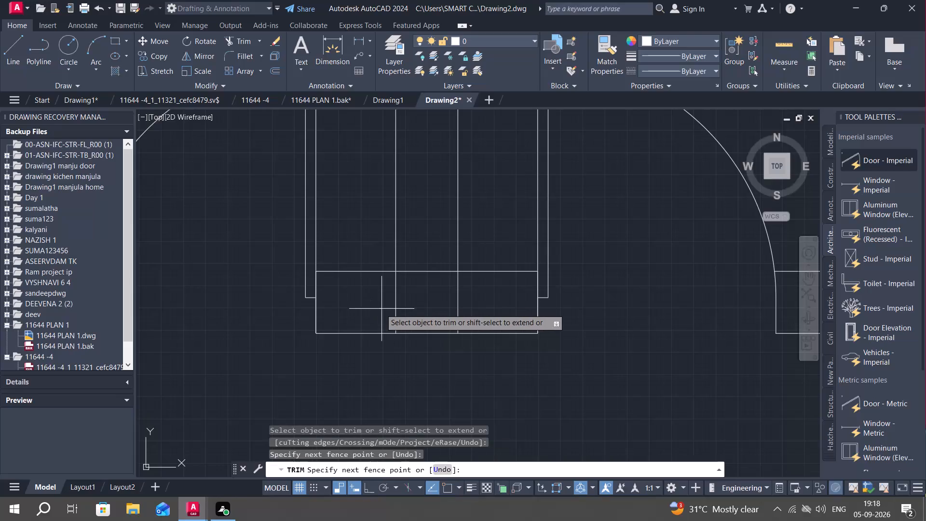
pyautogui.moveTo(381, 309); pyautogui.dragTo(482, 311)
pyautogui.press('Escape')
pyautogui.scroll(-2, 463, 386)
pyautogui.moveTo(531, 388); pyautogui.dragTo(486, 244, button='middle')
pyautogui.scroll(-1, 499, 280)
pyautogui.press('Escape')
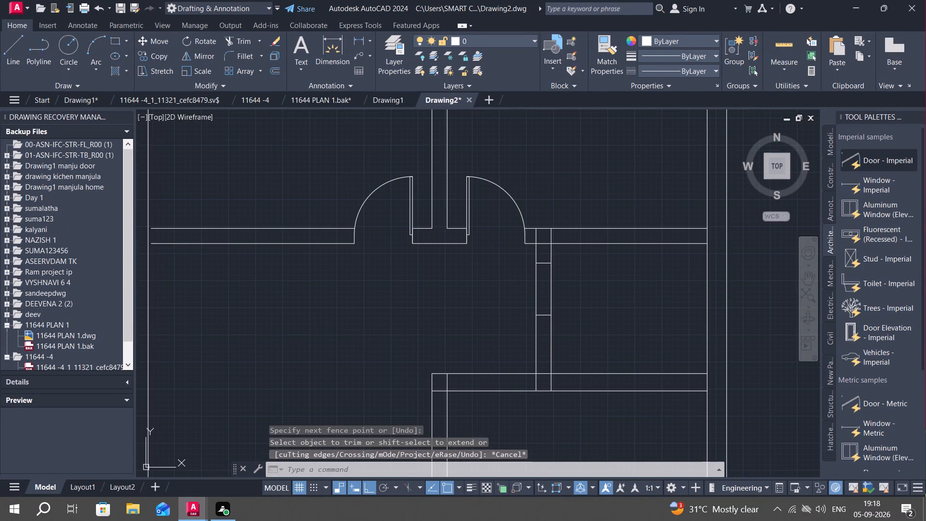
pyautogui.press('Escape')
# Copy the right door block from its hinge-side base corner into the empty room below the left door, with Ortho off.
pyautogui.write('co')
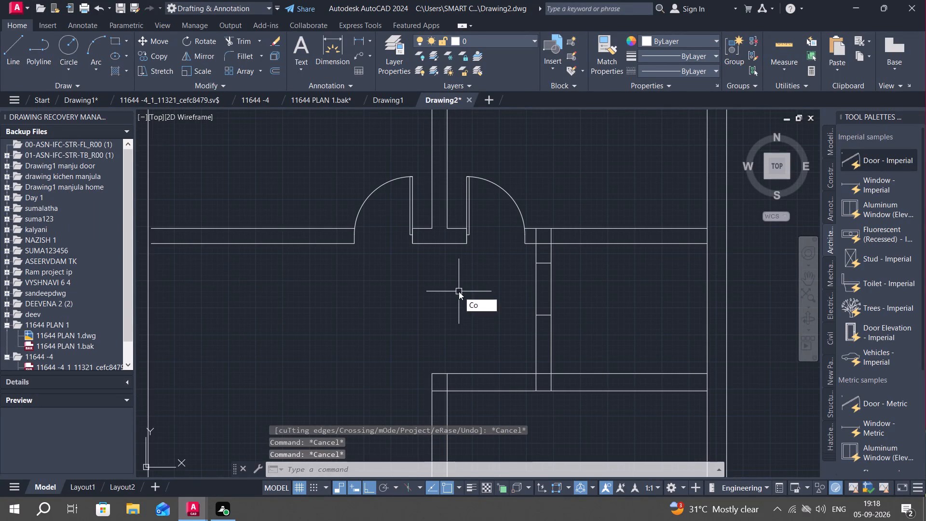
pyautogui.press('space')
pyautogui.click(468, 216)
pyautogui.rightClick(468, 216)
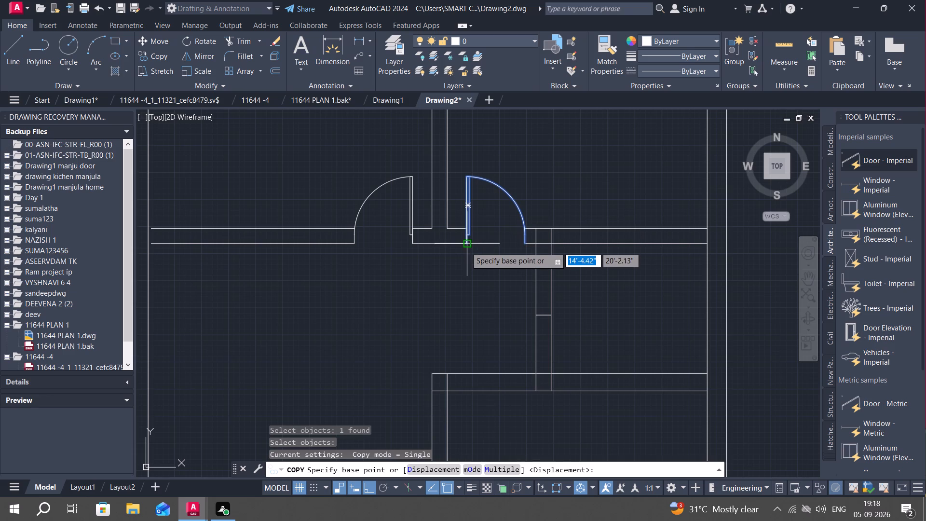
pyautogui.click(466, 247)
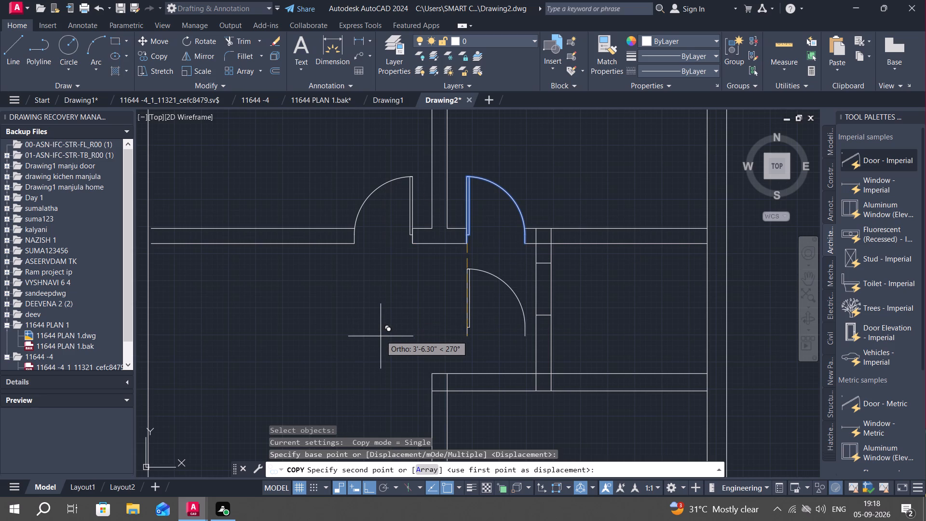
pyautogui.press('F8')
pyautogui.click(330, 351)
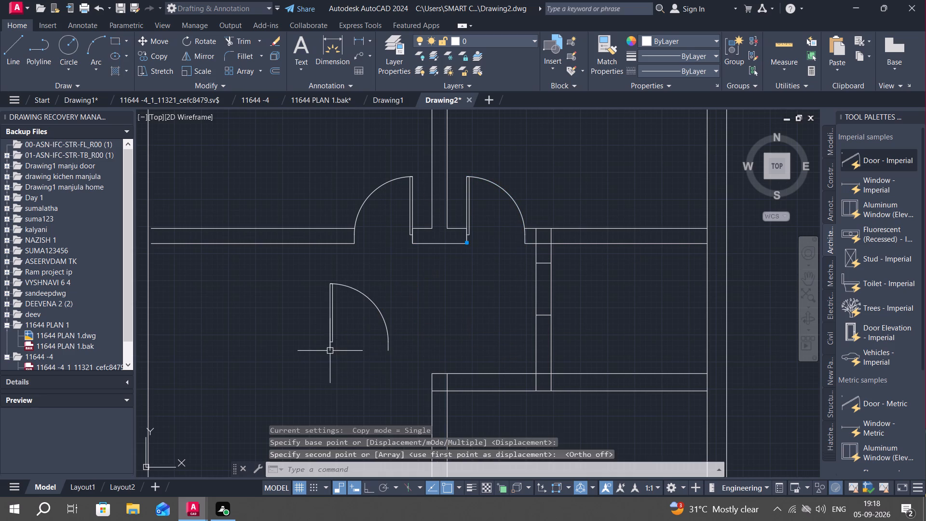
pyautogui.press('Escape')
# Rotate the copied door block 270° about its hinge-side base corner with Ortho on, so its leaf lies horizontal.
pyautogui.write('ro')
pyautogui.press('space')
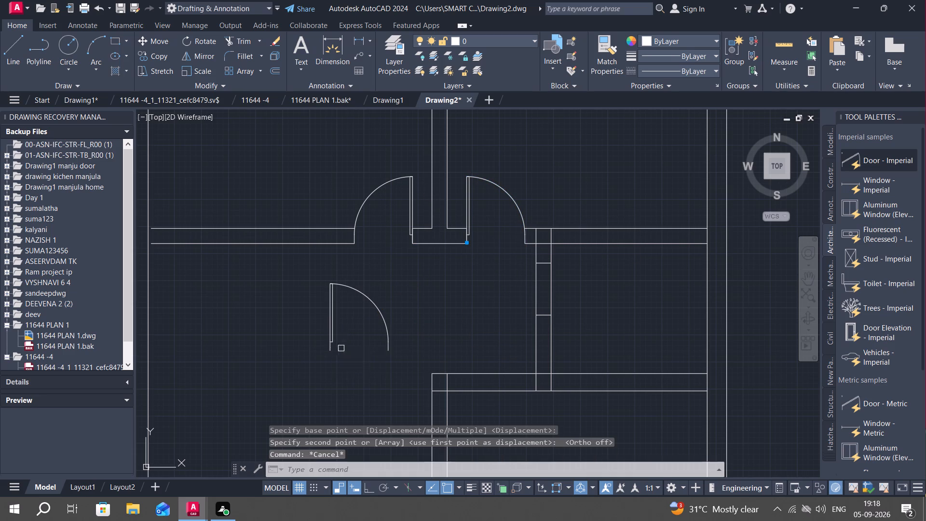
pyautogui.click(332, 327)
pyautogui.rightClick(332, 327)
pyautogui.click(328, 352)
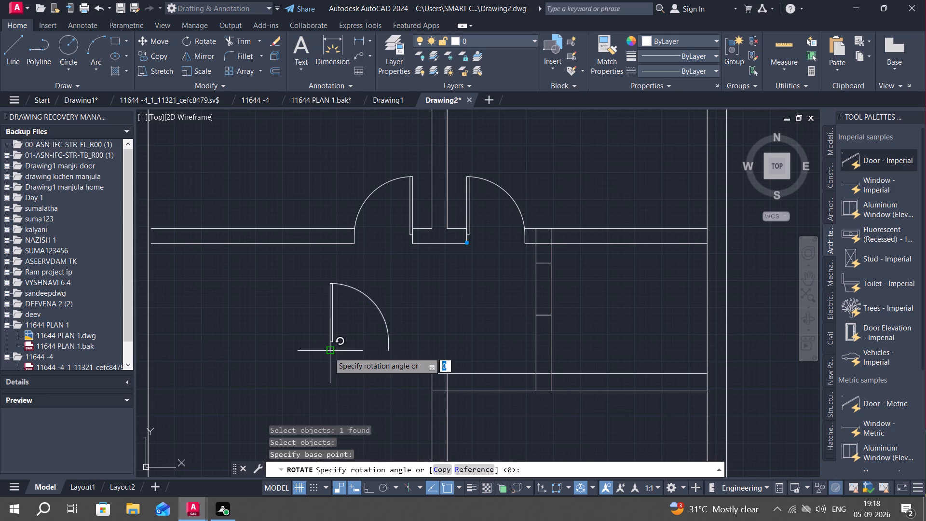
pyautogui.press('F8')
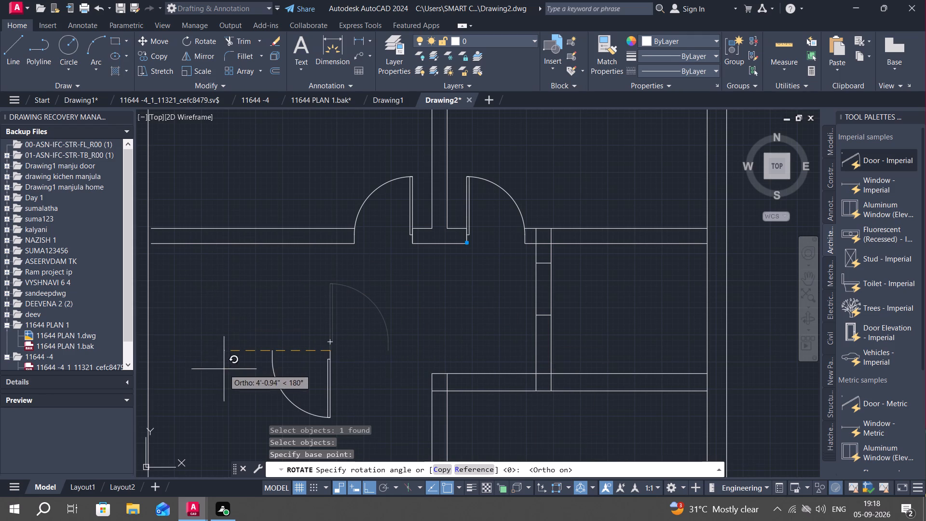
pyautogui.click(319, 410)
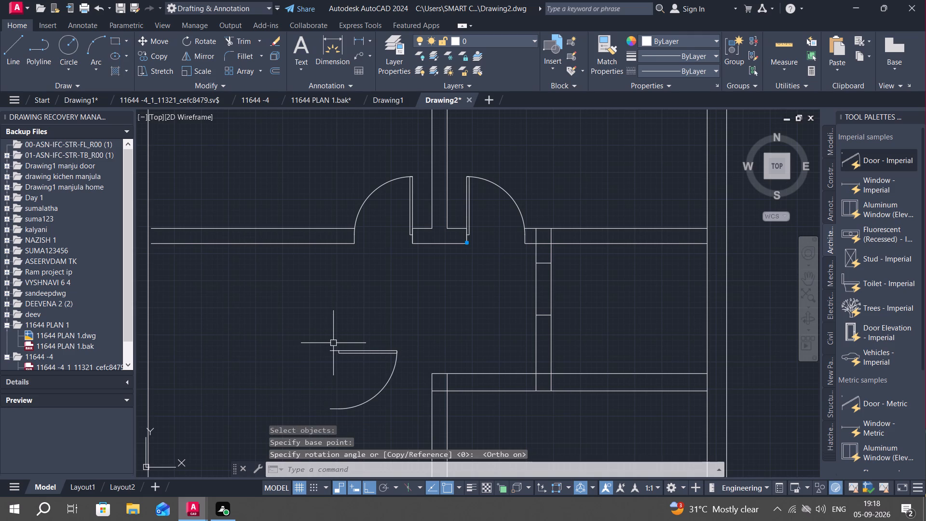
# Move the rotated door by its base corner to the left end of the upper jamb mark in the short vertical partition, with Ortho off.
pyautogui.press('m')
pyautogui.press('space')
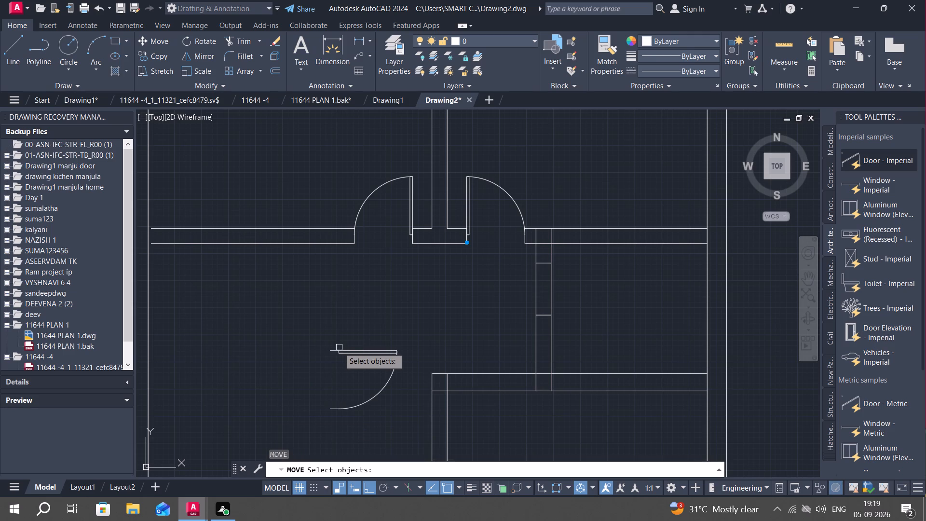
pyautogui.click(340, 349)
pyautogui.rightClick(335, 348)
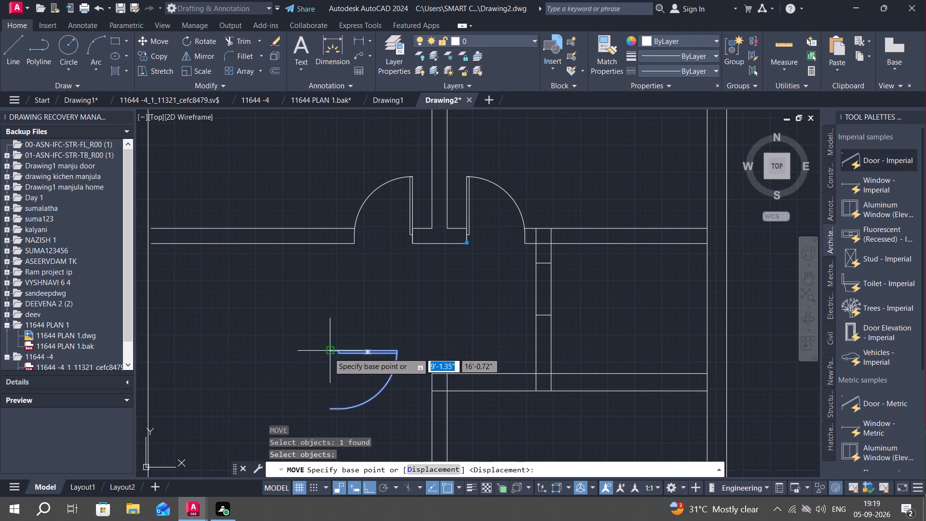
pyautogui.click(328, 353)
pyautogui.press('F8')
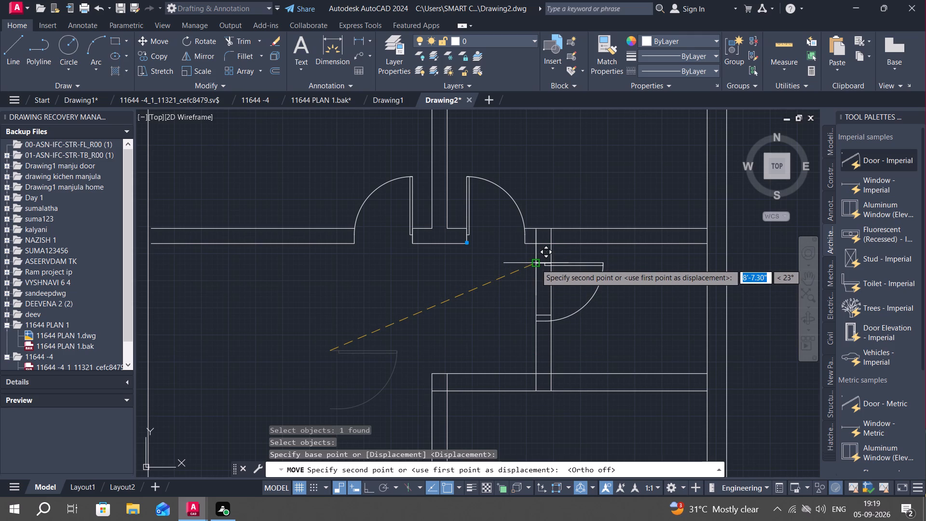
pyautogui.click(536, 264)
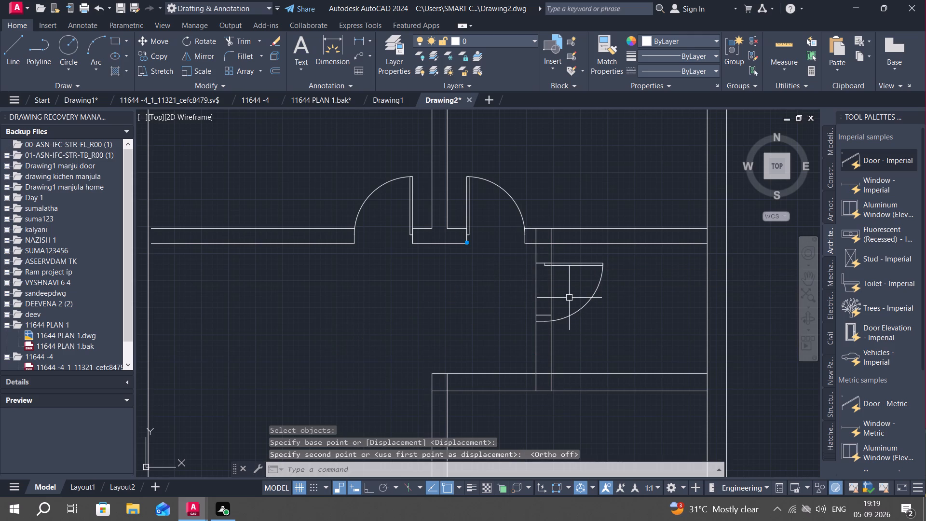
# Scale the rotated door block by about 0.85 from its base corner to fit the short partition's opening.
pyautogui.press('s')
pyautogui.press('c')
pyautogui.press('space')
pyautogui.click(567, 267)
pyautogui.rightClick(567, 267)
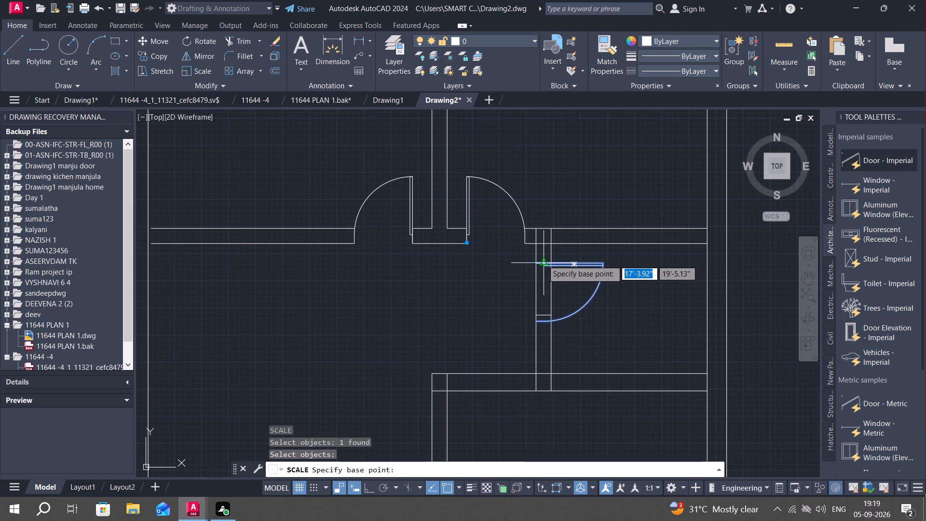
pyautogui.click(537, 260)
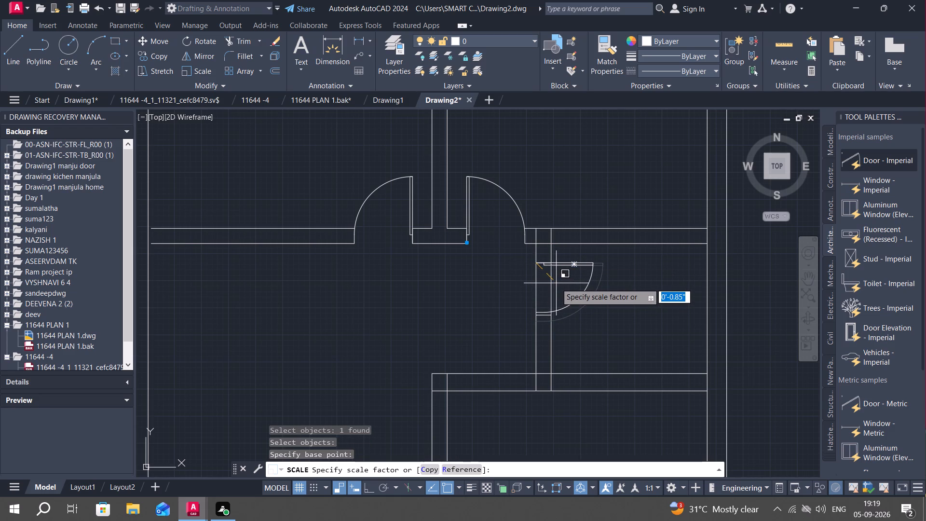
pyautogui.click(556, 283)
# Trim the leftover lower jamb line, both partition lines across the opening, and the stub inside the door leaf.
pyautogui.write('tr')
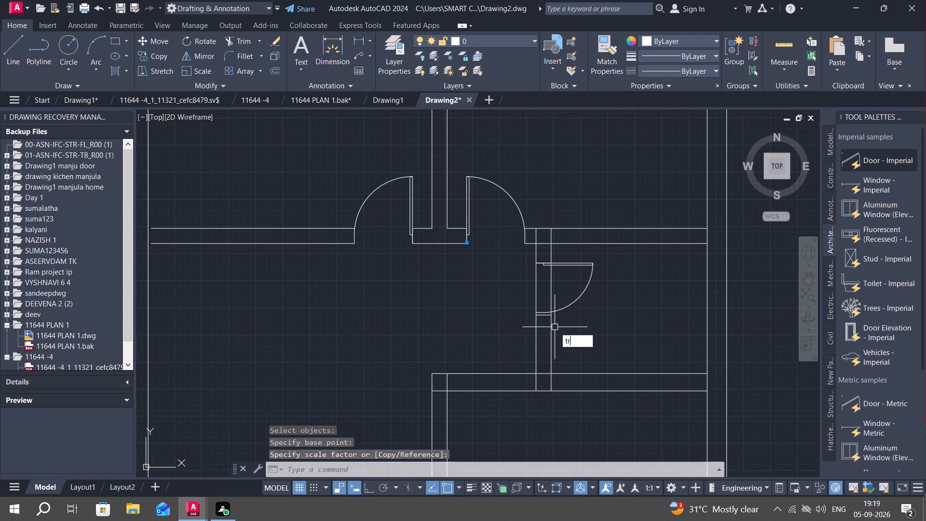
pyautogui.press('space')
pyautogui.scroll(3, 548, 322)
pyautogui.click(541, 300)
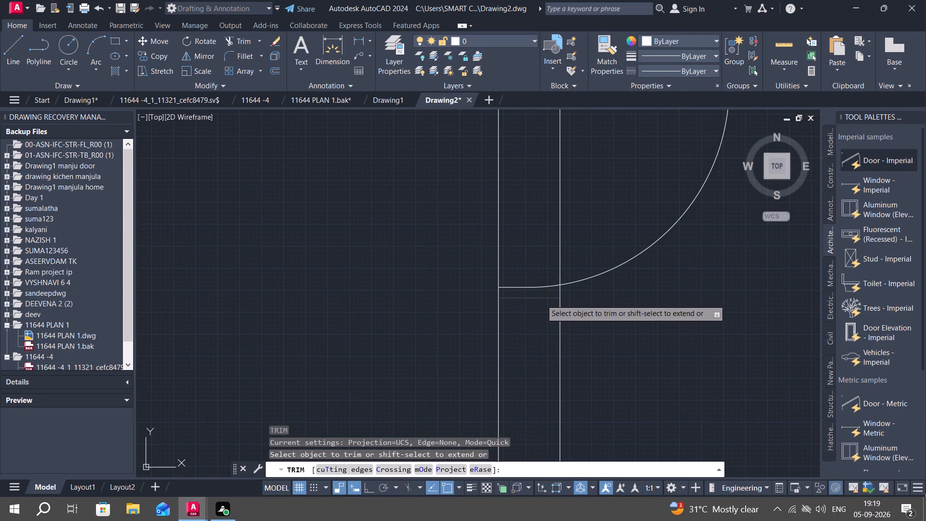
pyautogui.scroll(-3, 476, 208)
pyautogui.moveTo(474, 210); pyautogui.dragTo(499, 209)
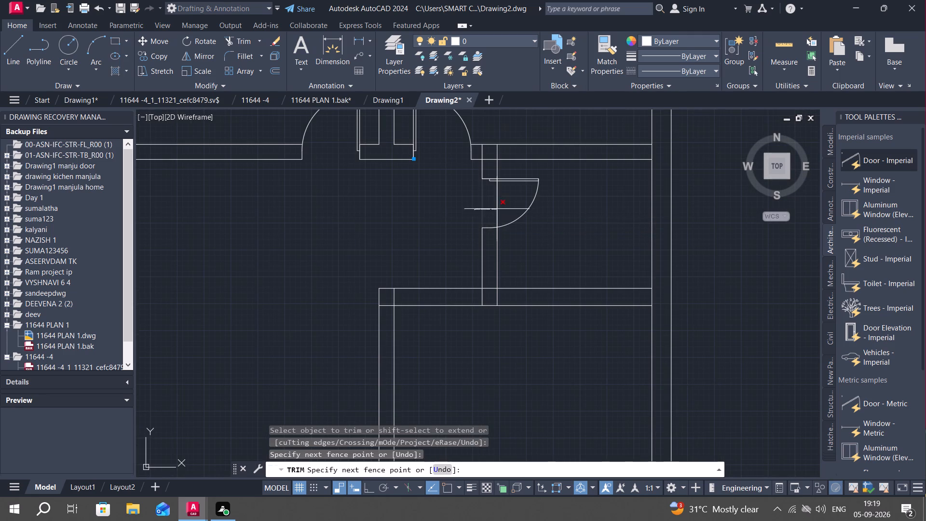
pyautogui.moveTo(499, 209); pyautogui.dragTo(503, 208)
pyautogui.scroll(4, 490, 183)
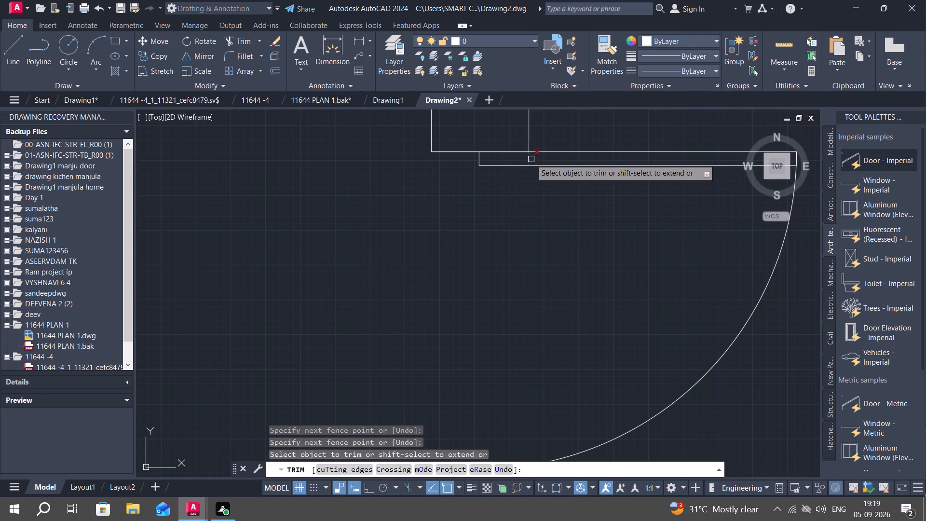
pyautogui.click(531, 159)
pyautogui.scroll(-4, 478, 256)
pyautogui.press('Escape')
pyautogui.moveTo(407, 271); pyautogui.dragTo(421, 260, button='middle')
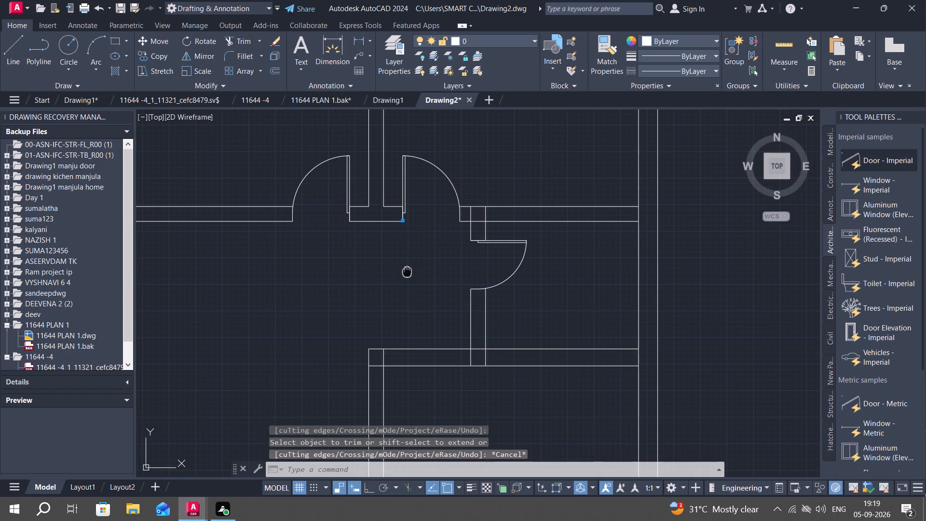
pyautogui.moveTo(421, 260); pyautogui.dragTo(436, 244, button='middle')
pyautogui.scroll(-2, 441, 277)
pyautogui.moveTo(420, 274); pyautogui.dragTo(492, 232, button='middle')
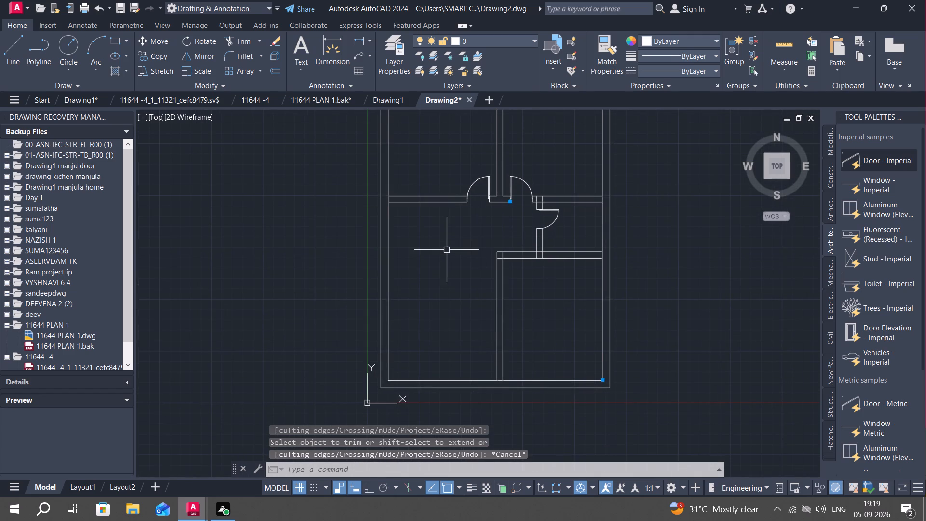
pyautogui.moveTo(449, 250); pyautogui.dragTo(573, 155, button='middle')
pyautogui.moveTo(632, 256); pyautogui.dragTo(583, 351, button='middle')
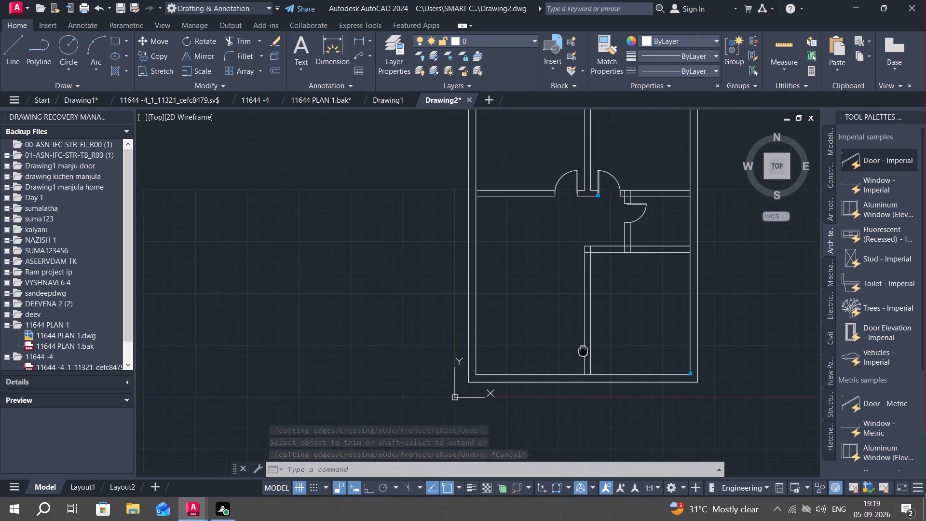
# Copy the door block by its hinge-side base corner onto the bottom outer wall's outer line, just left of the vertical partition.
pyautogui.write('co')
pyautogui.press('space')
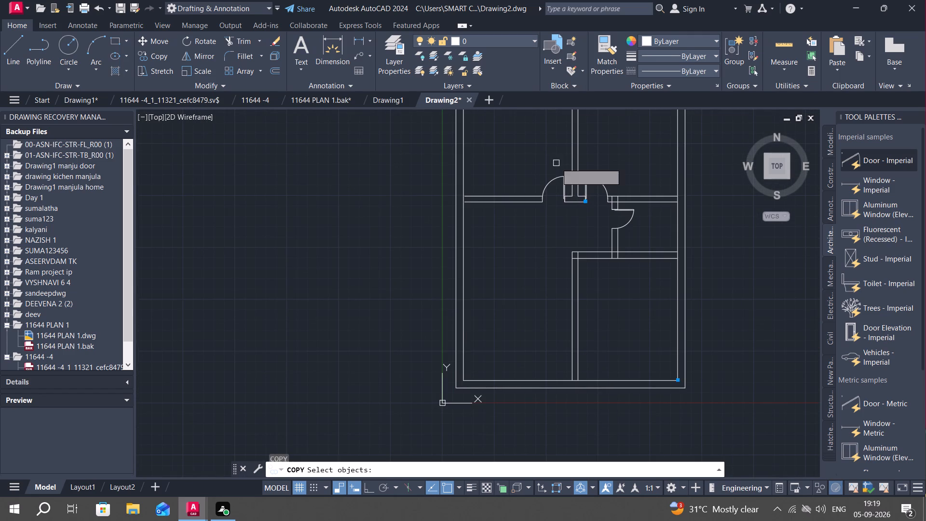
pyautogui.click(550, 185)
pyautogui.rightClick(549, 179)
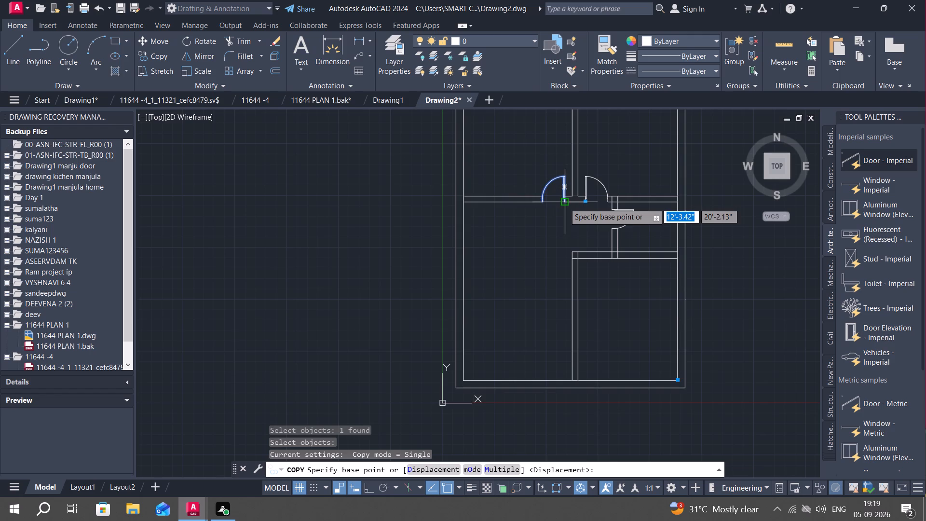
pyautogui.scroll(3, 564, 203)
pyautogui.click(563, 196)
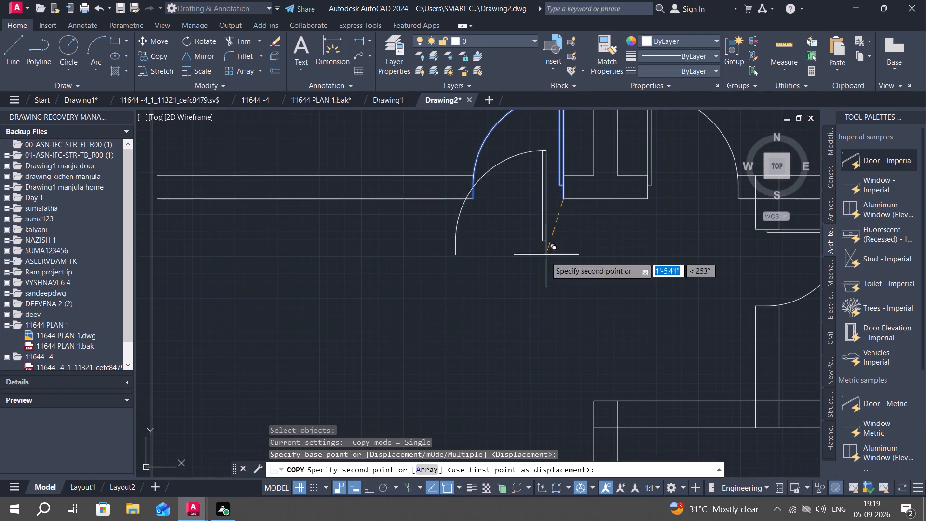
pyautogui.moveTo(533, 291); pyautogui.dragTo(519, 104, button='middle')
pyautogui.scroll(-2, 491, 347)
pyautogui.moveTo(489, 372); pyautogui.dragTo(535, 116, button='middle')
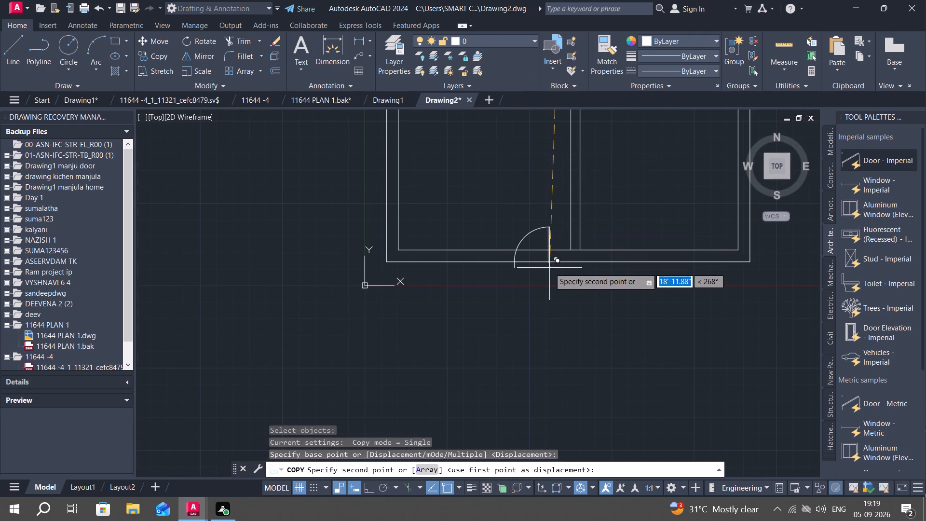
pyautogui.scroll(2, 550, 263)
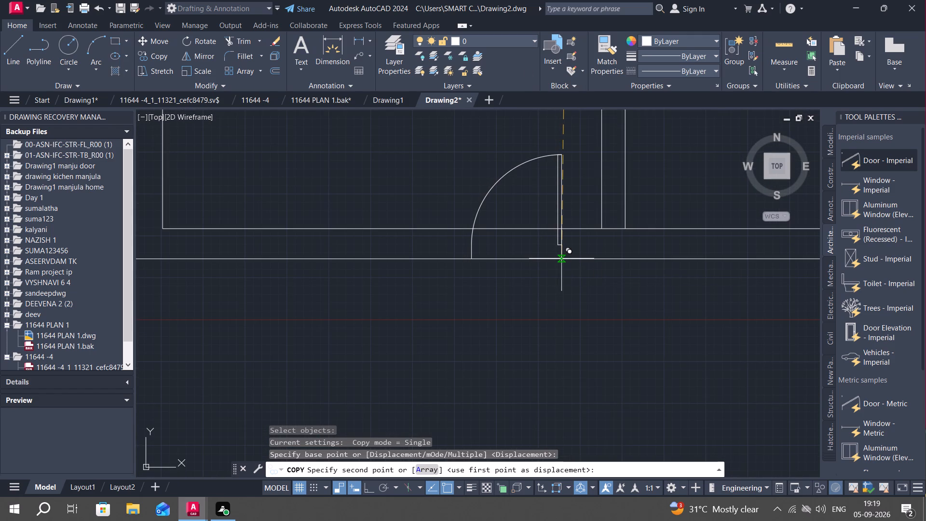
pyautogui.click(563, 259)
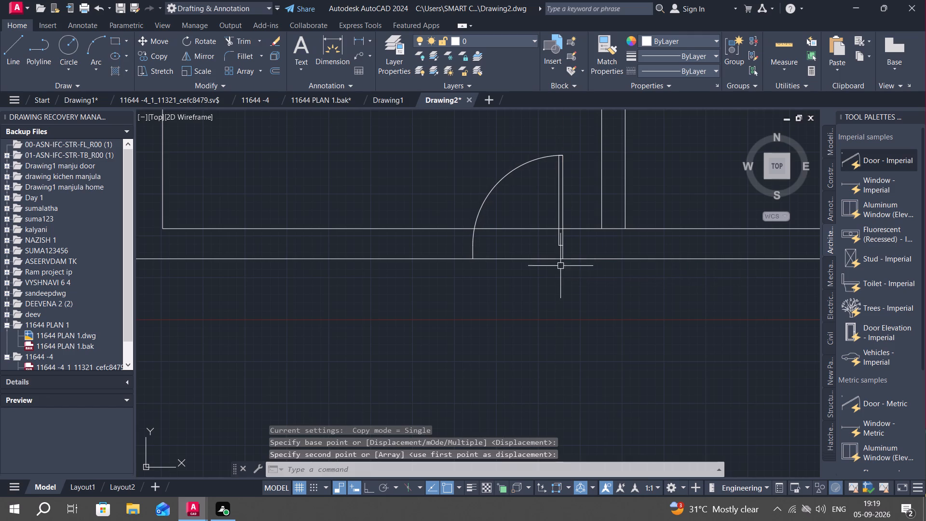
# Scale the copied entrance door block by about 1.47 from its hinge-side base corner.
pyautogui.write('sc')
pyautogui.press('space')
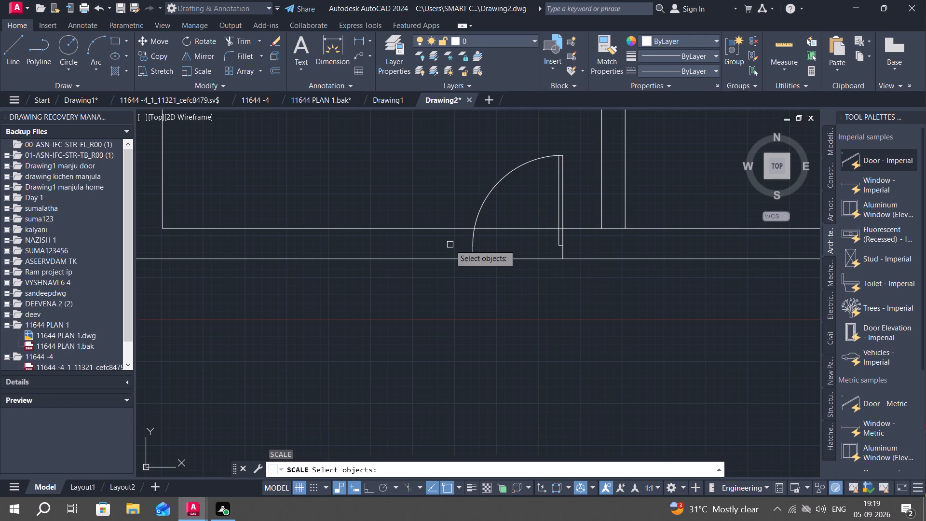
pyautogui.click(473, 242)
pyautogui.rightClick(473, 242)
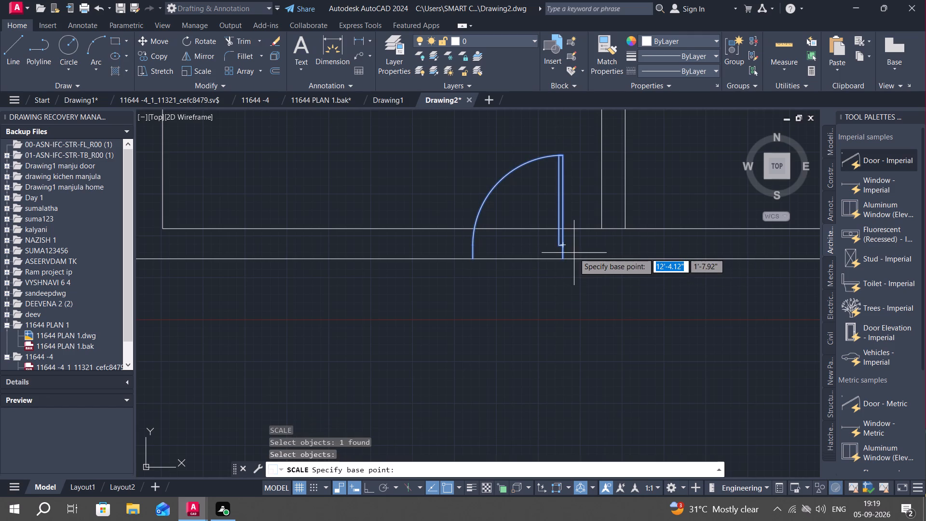
pyautogui.click(563, 258)
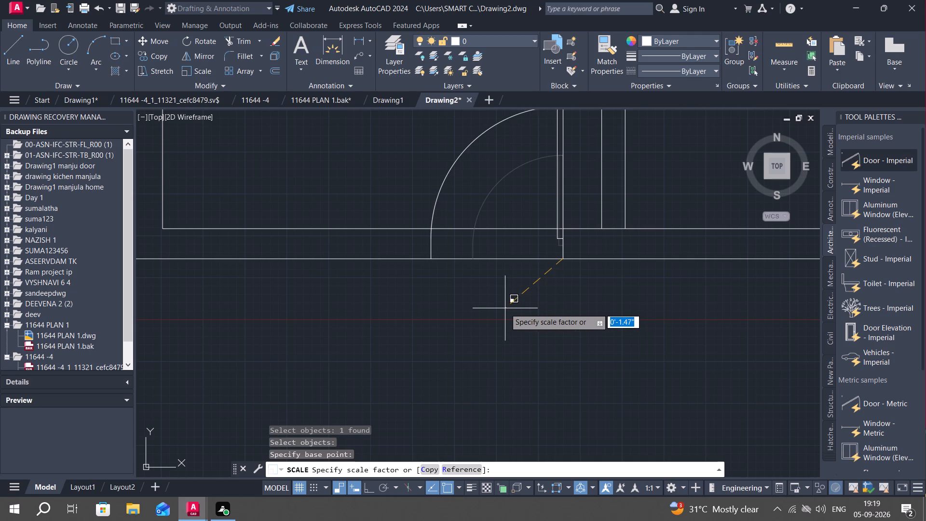
pyautogui.click(505, 308)
# Trim the bottom outer wall's inner line across the entrance door opening.
pyautogui.scroll(-3, 496, 304)
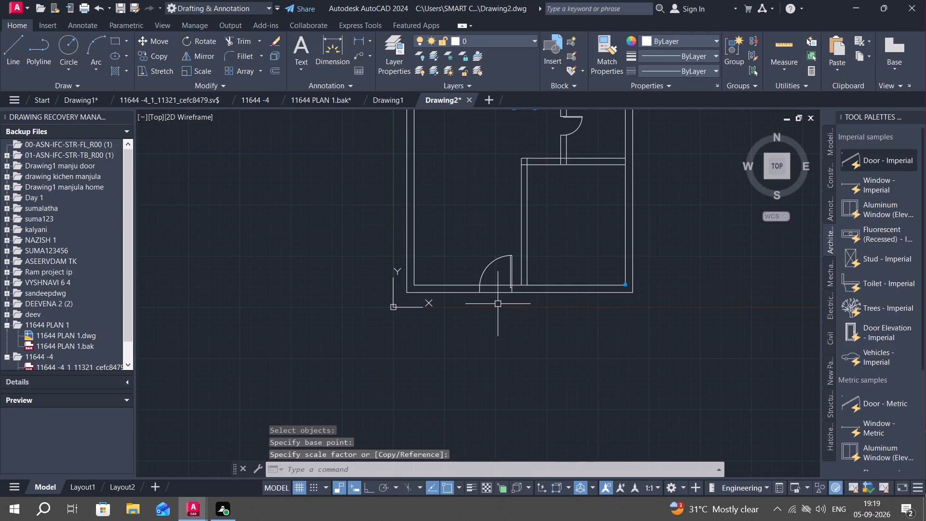
pyautogui.press('t')
pyautogui.press('r')
pyautogui.press('space')
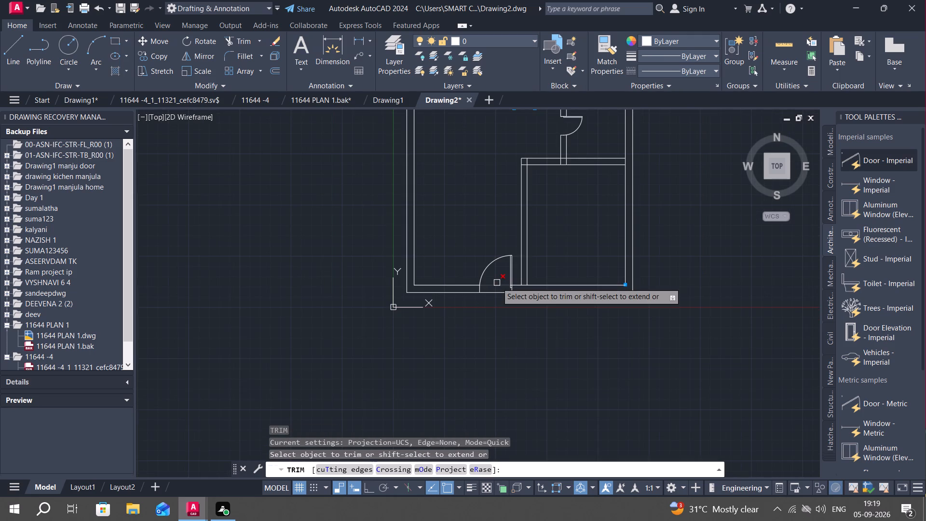
pyautogui.click(497, 283)
pyautogui.press('Escape')
# Draw two horizontal jamb lines about 3'-1" apart across the upper part of the lower vertical partition.
pyautogui.scroll(-2, 497, 315)
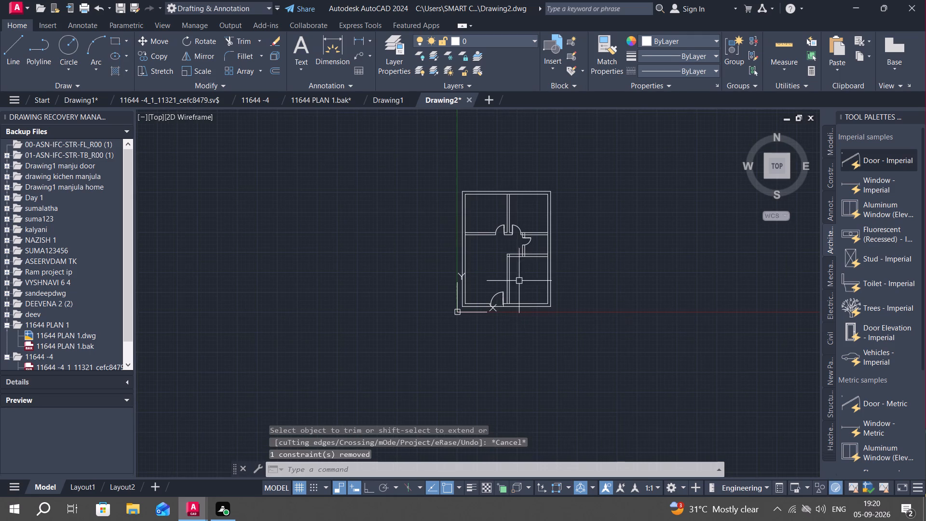
pyautogui.scroll(-1, 519, 278)
pyautogui.scroll(2, 519, 278)
pyautogui.write('l')
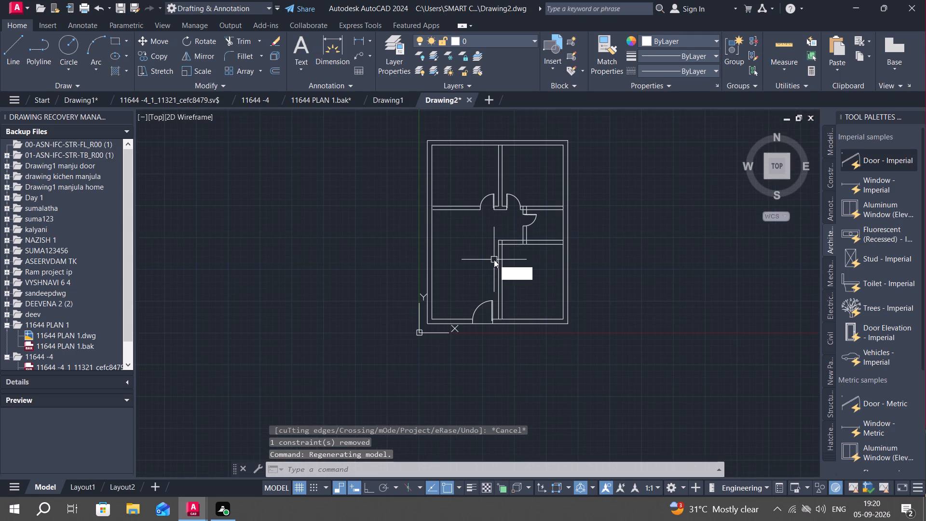
pyautogui.press('space')
pyautogui.scroll(3, 500, 260)
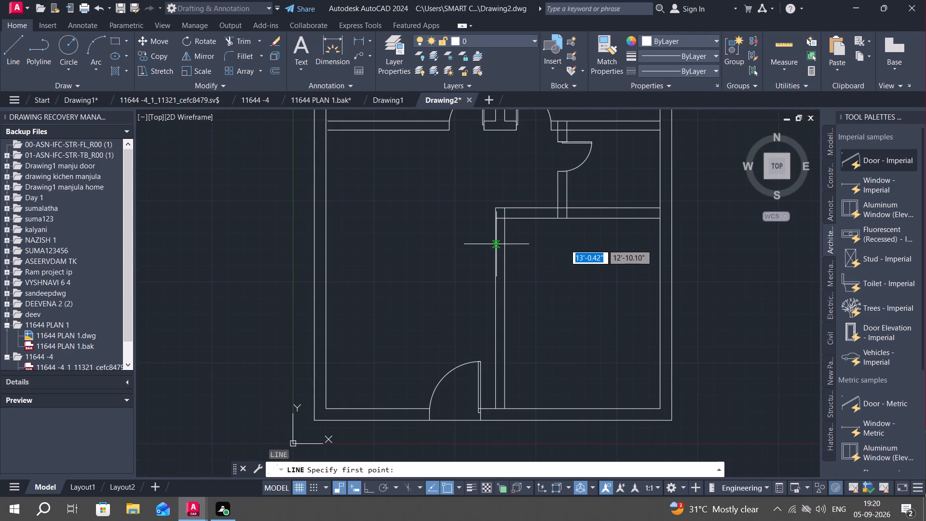
pyautogui.click(496, 244)
pyautogui.click(504, 246)
pyautogui.press('Escape')
pyautogui.press('space')
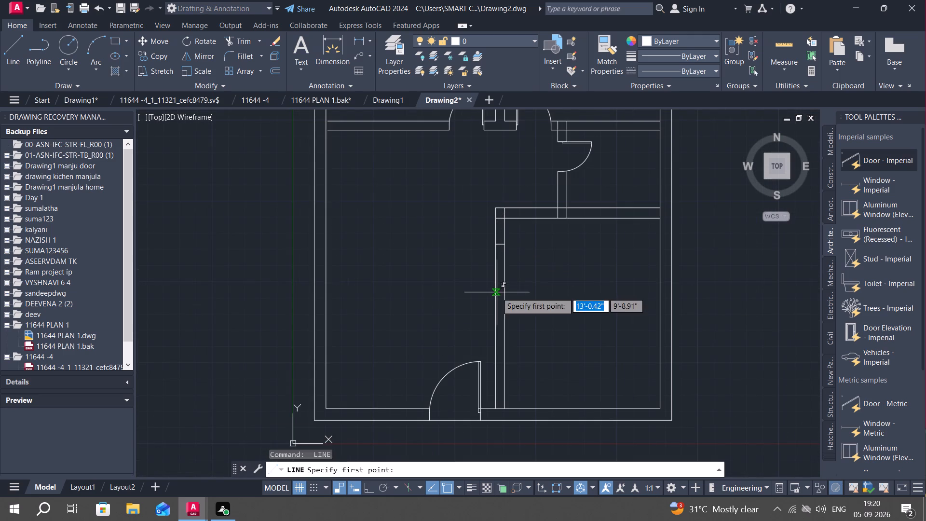
pyautogui.click(497, 292)
pyautogui.click(507, 292)
pyautogui.press('Escape')
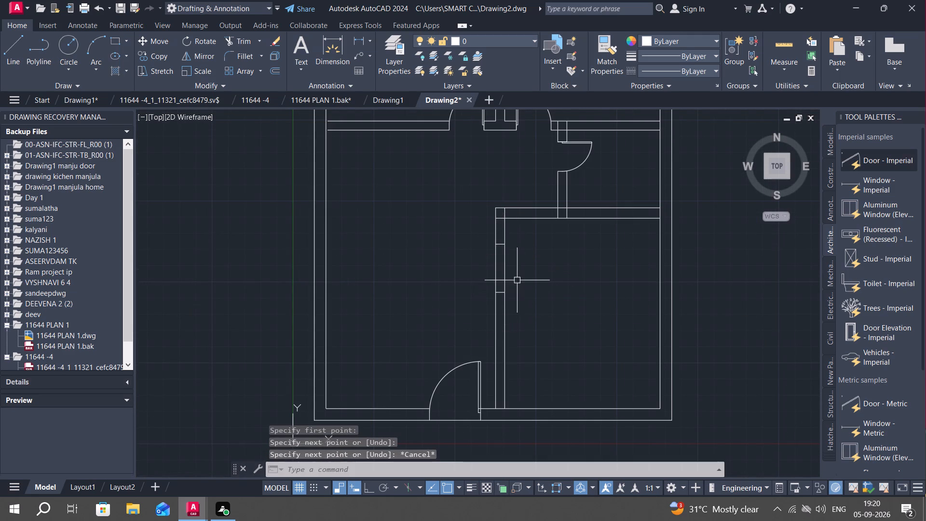
# Trim both lines of the lower vertical partition between the two new jamb lines to open the doorway.
pyautogui.write('tr')
pyautogui.press('space')
pyautogui.moveTo(485, 270); pyautogui.dragTo(515, 270)
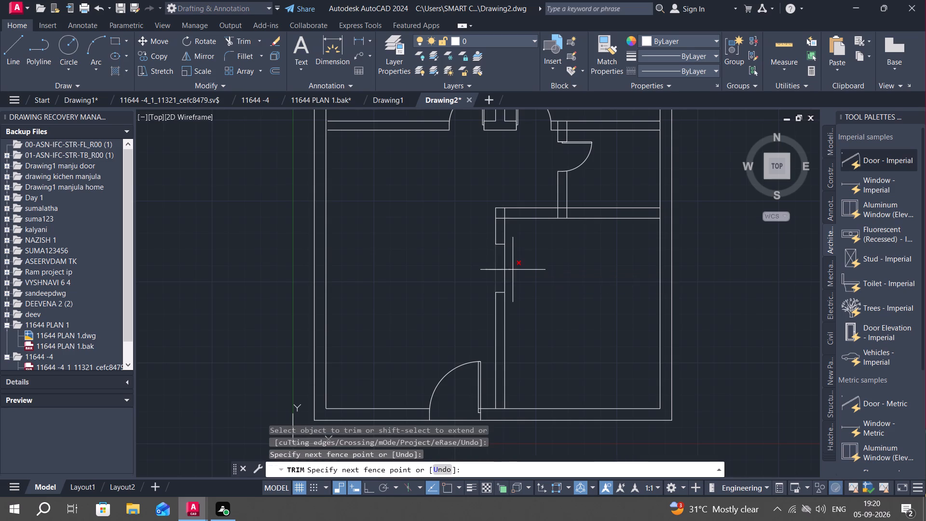
pyautogui.moveTo(515, 270); pyautogui.dragTo(516, 271)
# Trim the overlapping lines at the lower partition's corner and where the short vertical partition meets its horizontal run.
pyautogui.scroll(2, 490, 213)
pyautogui.scroll(-1, 492, 213)
pyautogui.scroll(1, 492, 213)
pyautogui.moveTo(511, 238); pyautogui.dragTo(509, 222)
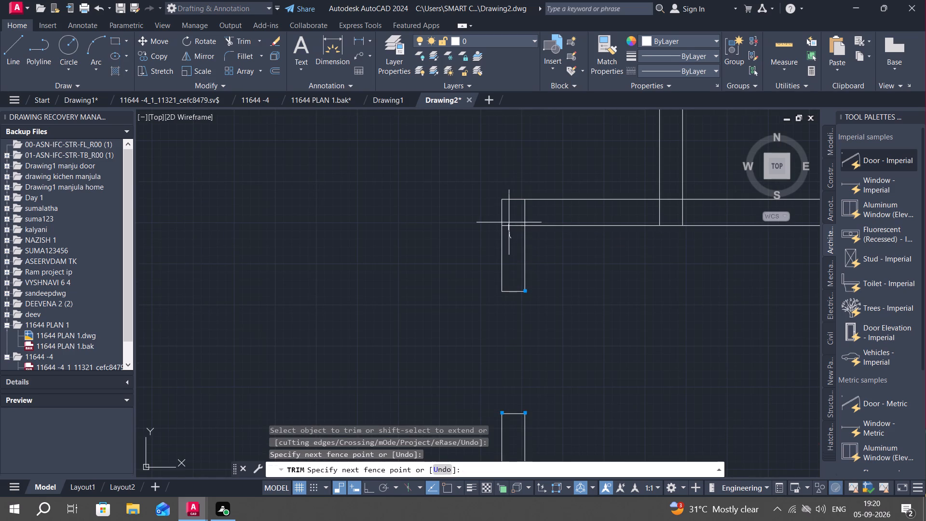
pyautogui.moveTo(509, 222); pyautogui.dragTo(529, 217)
pyautogui.moveTo(672, 192); pyautogui.dragTo(672, 203)
pyautogui.moveTo(672, 203); pyautogui.dragTo(668, 215)
pyautogui.click(657, 215)
pyautogui.click(685, 212)
pyautogui.press('Escape')
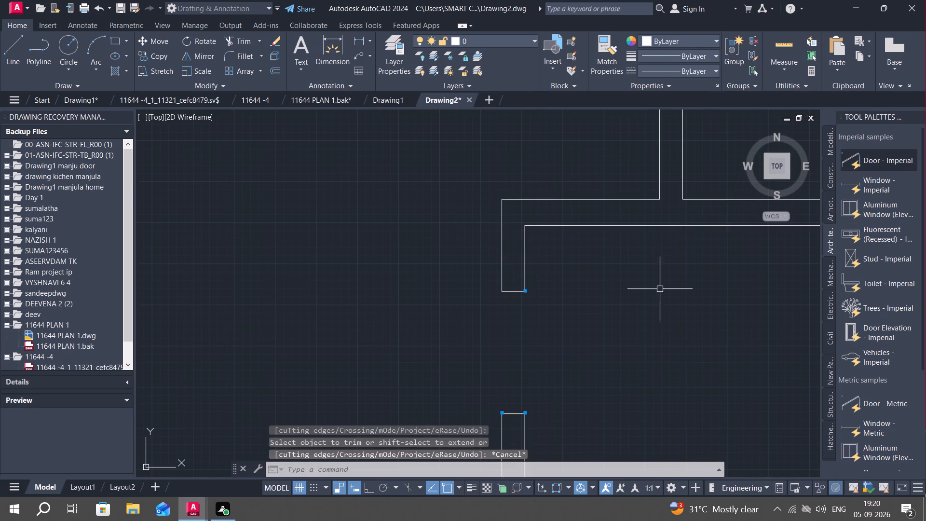
# Trim the crossing wall lines where the short vertical partition's upper end meets the long horizontal partition.
pyautogui.scroll(-3, 658, 304)
pyautogui.moveTo(651, 335); pyautogui.dragTo(646, 294, button='middle')
pyautogui.scroll(4, 661, 187)
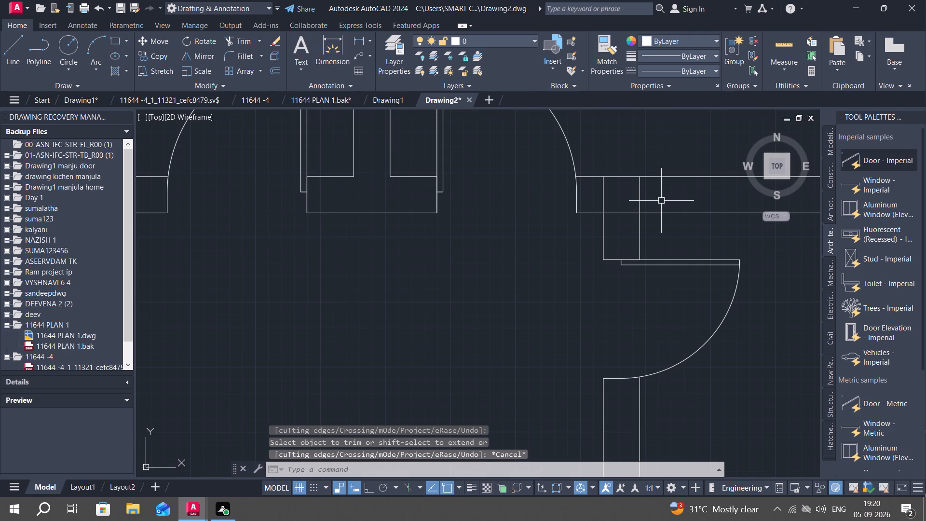
pyautogui.write('tr')
pyautogui.press('space')
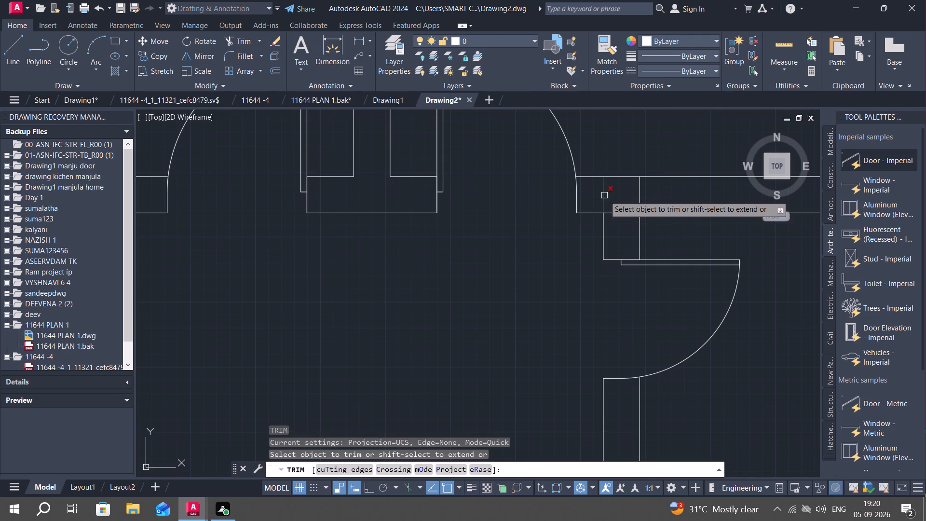
pyautogui.click(604, 195)
pyautogui.click(623, 212)
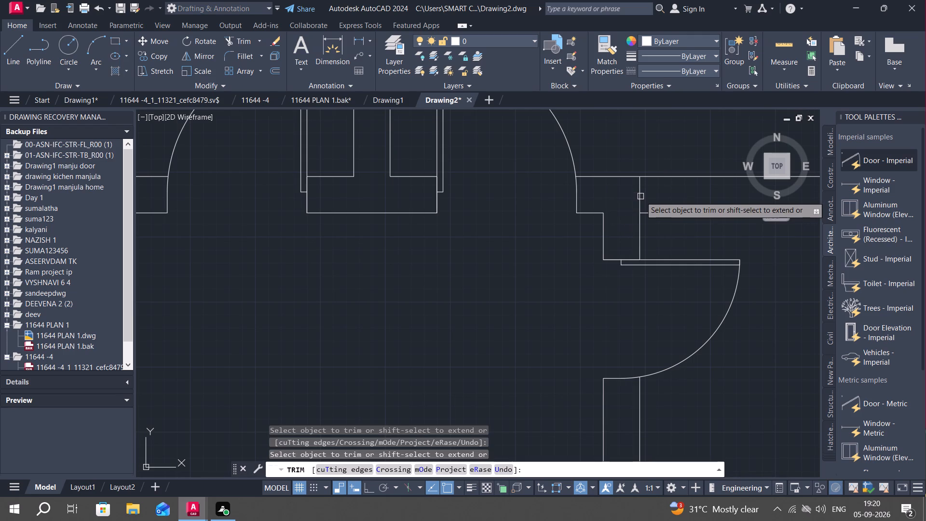
pyautogui.click(640, 196)
pyautogui.press('Escape')
# Extend both lines of the long horizontal partition to the left outer wall's inner face.
pyautogui.scroll(-3, 545, 298)
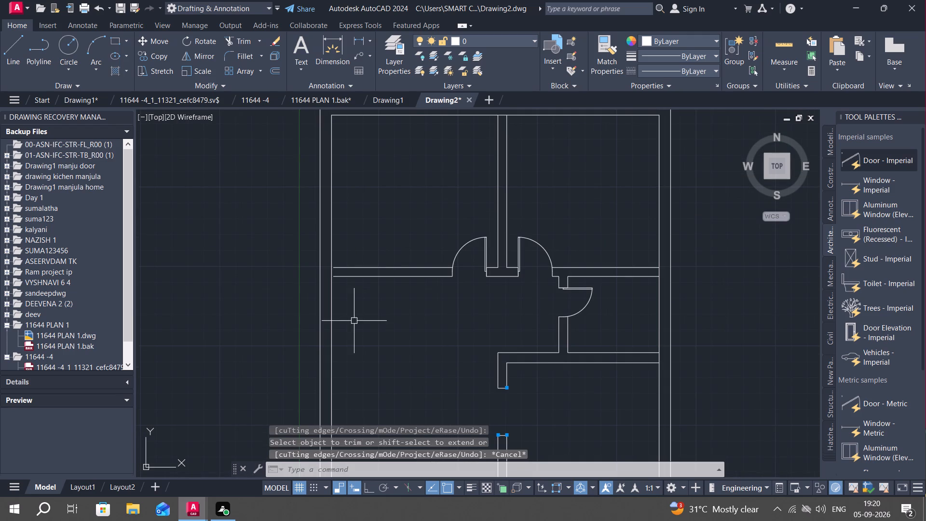
pyautogui.write('ex')
pyautogui.press('space')
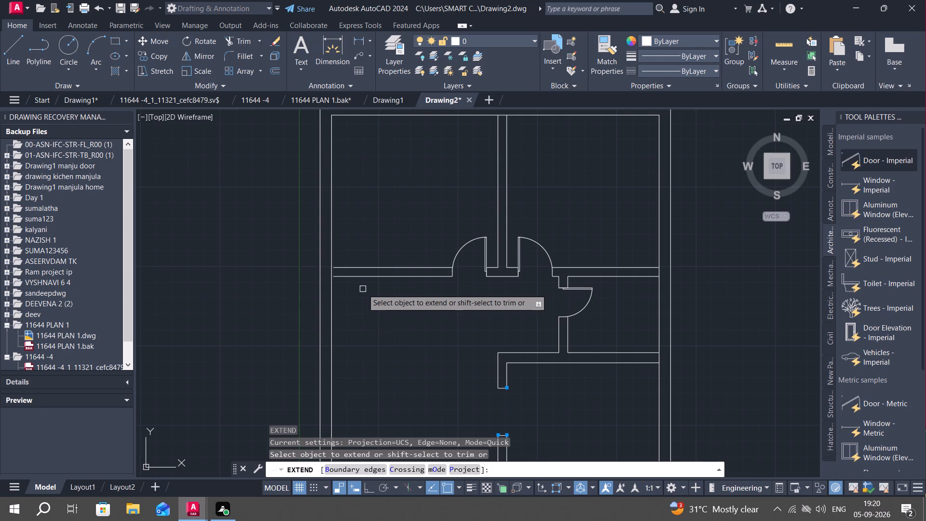
pyautogui.click(364, 278)
pyautogui.click(364, 268)
pyautogui.press('Escape')
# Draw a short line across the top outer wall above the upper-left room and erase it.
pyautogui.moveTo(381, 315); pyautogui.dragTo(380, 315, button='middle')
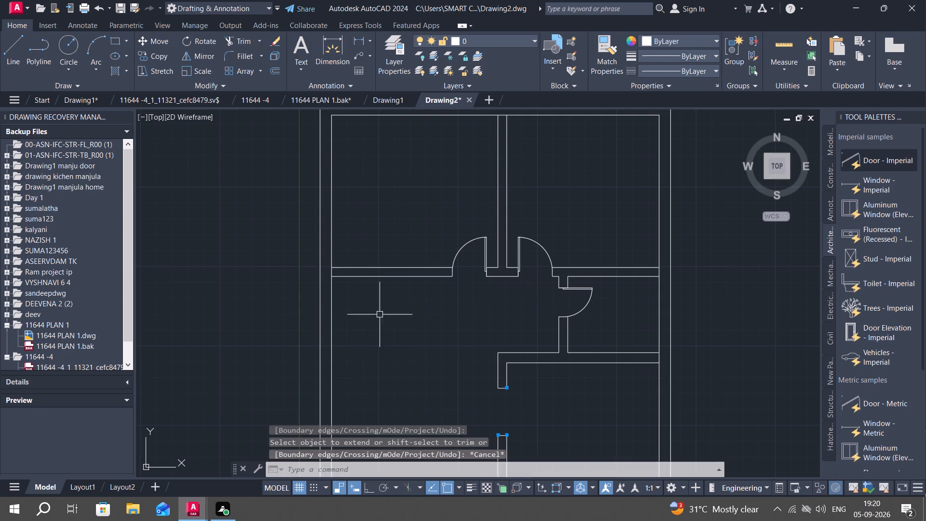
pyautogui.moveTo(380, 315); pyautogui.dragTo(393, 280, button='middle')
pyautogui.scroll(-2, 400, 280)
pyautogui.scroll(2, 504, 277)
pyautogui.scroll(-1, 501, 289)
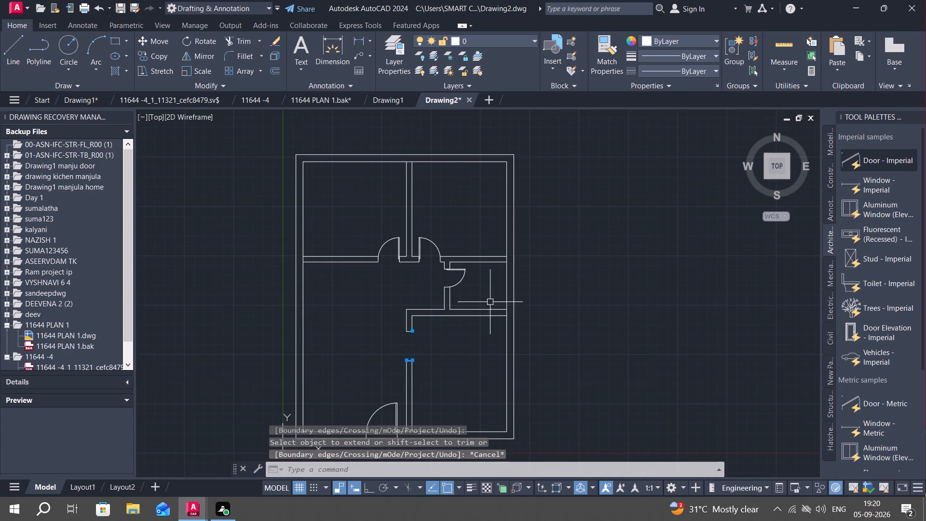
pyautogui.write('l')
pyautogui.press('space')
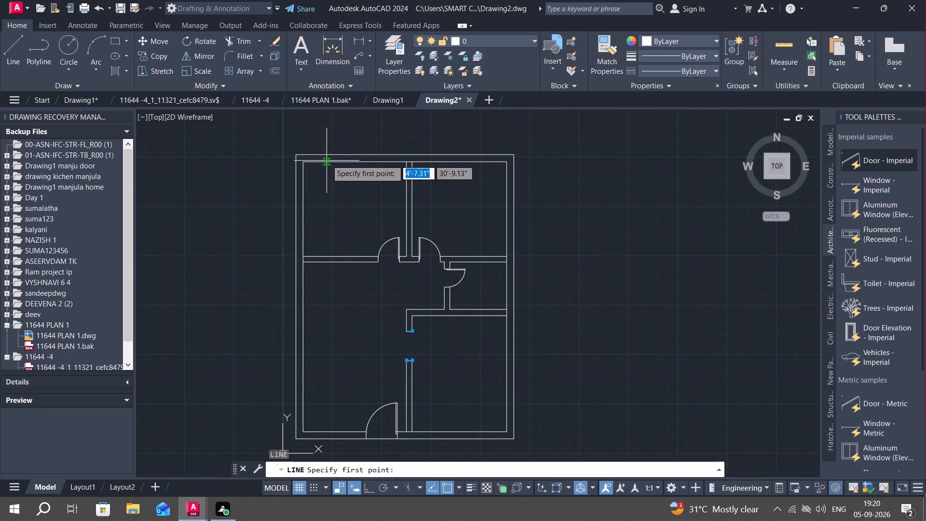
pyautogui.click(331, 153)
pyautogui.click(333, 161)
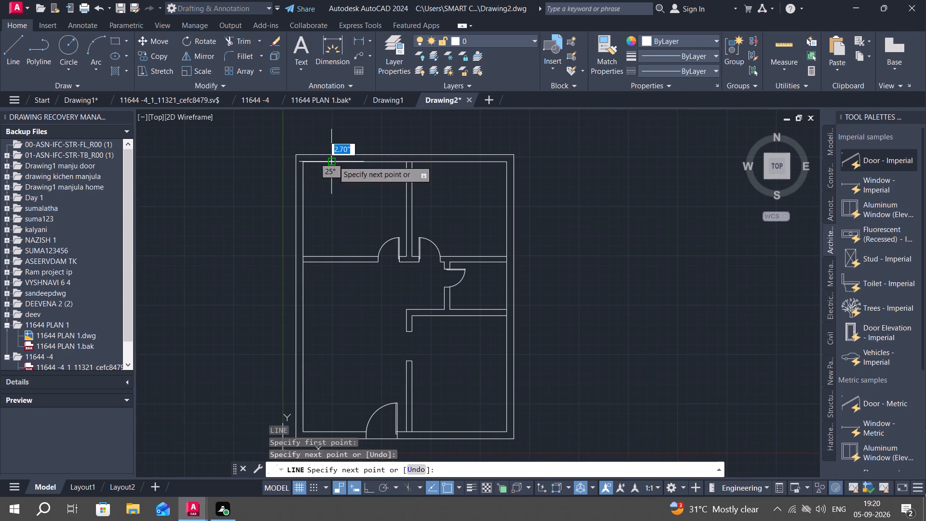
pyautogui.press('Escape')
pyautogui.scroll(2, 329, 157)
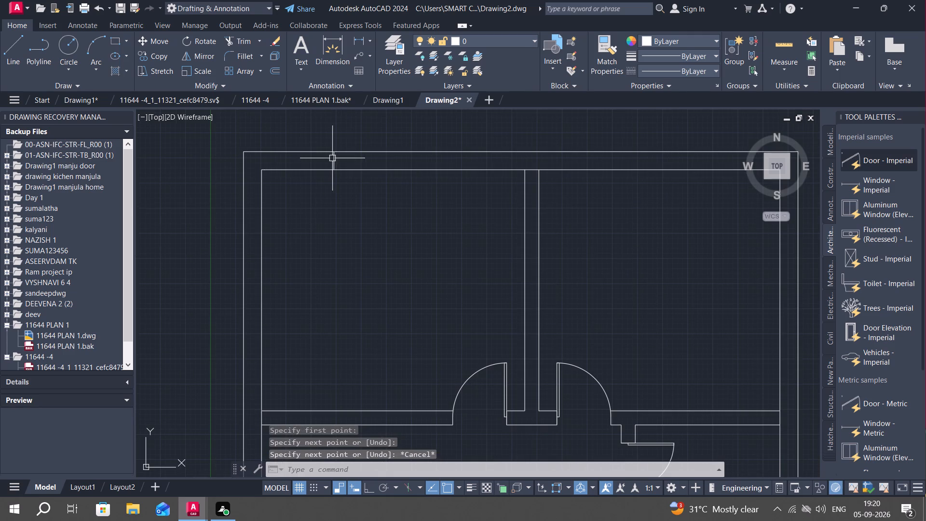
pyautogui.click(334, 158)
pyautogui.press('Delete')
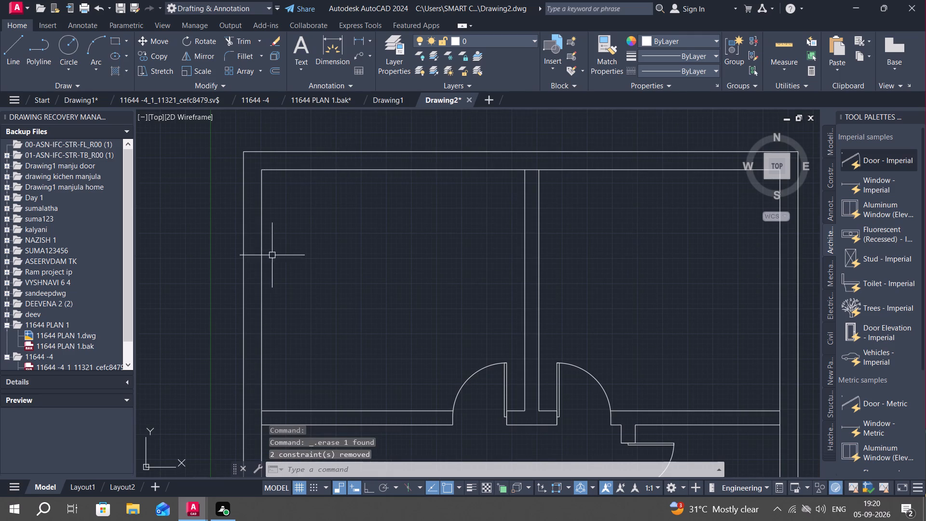
# Draw a short horizontal line across the left outer wall beside the upper-left room.
pyautogui.press('l')
pyautogui.press('space')
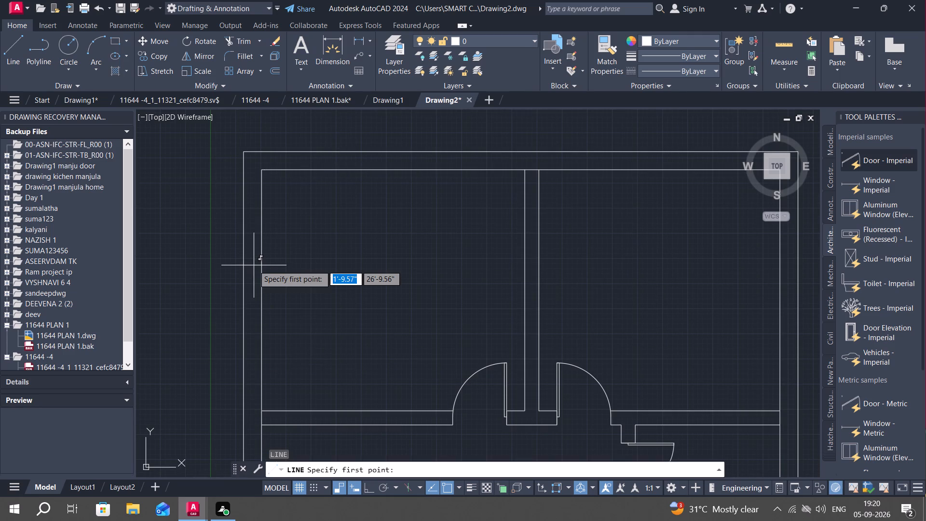
pyautogui.click(262, 260)
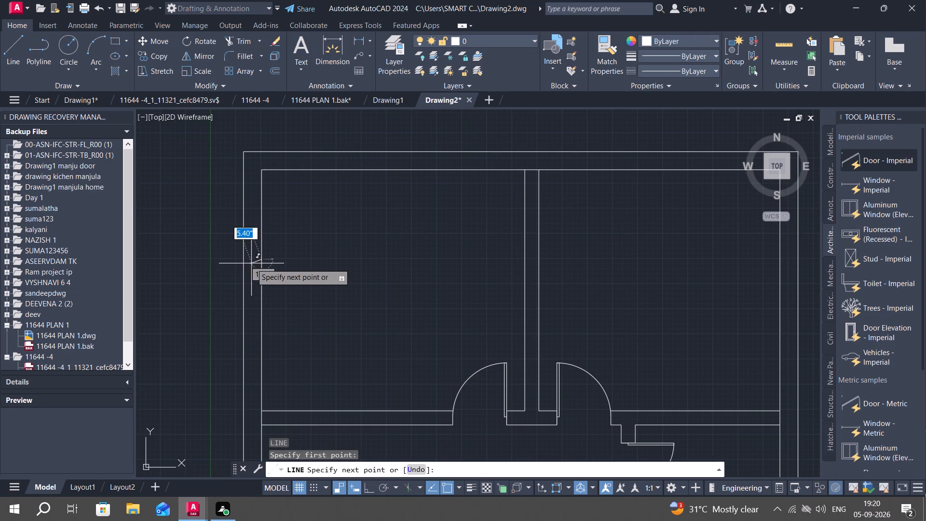
pyautogui.click(245, 259)
pyautogui.press('Escape')
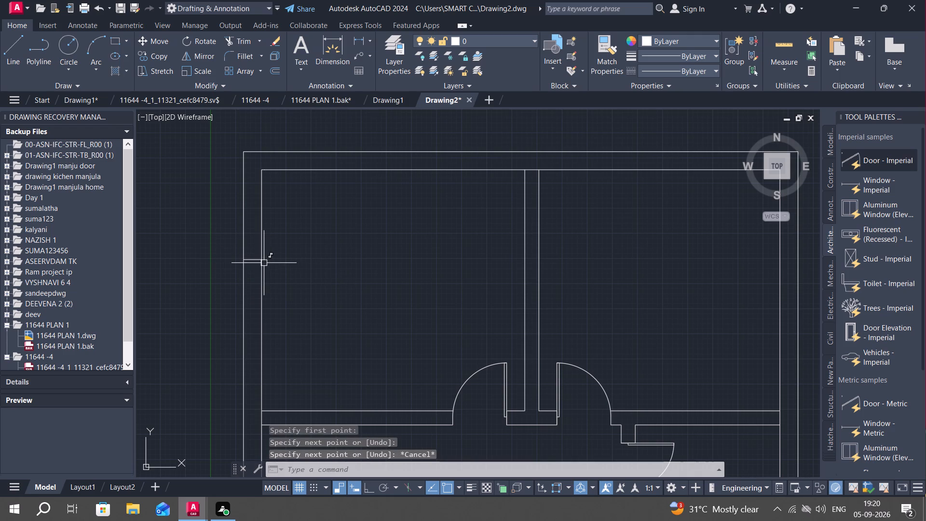
# Offset the short line across the left outer wall, beside the upper-left room, 4' downward.
pyautogui.write('o')
pyautogui.press('space')
pyautogui.press('4')
pyautogui.press("'")
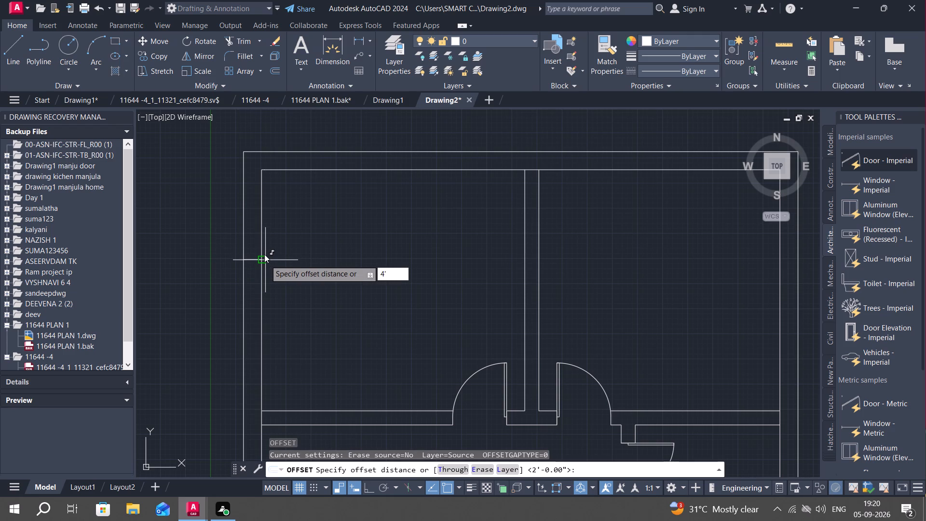
pyautogui.press('space')
pyautogui.click(254, 260)
pyautogui.click(254, 318)
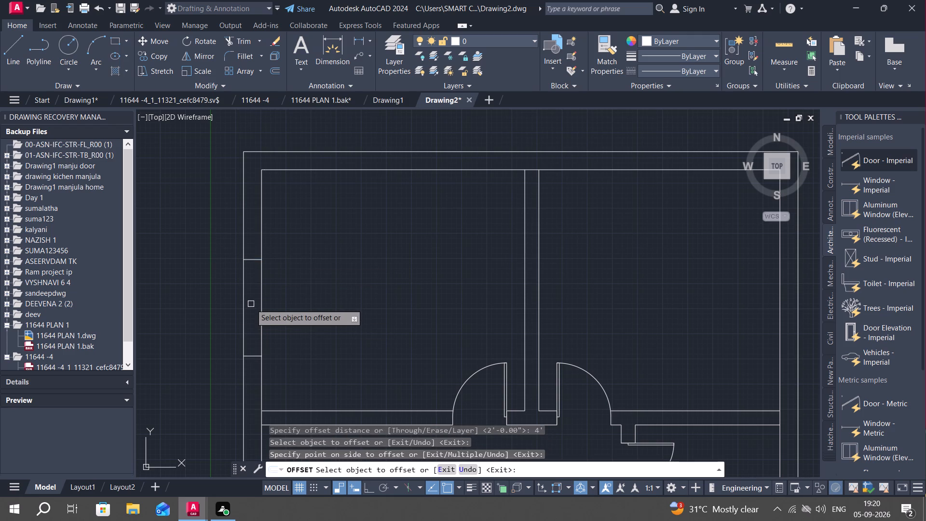
pyautogui.write('l')
pyautogui.press('space')
pyautogui.press('Escape')
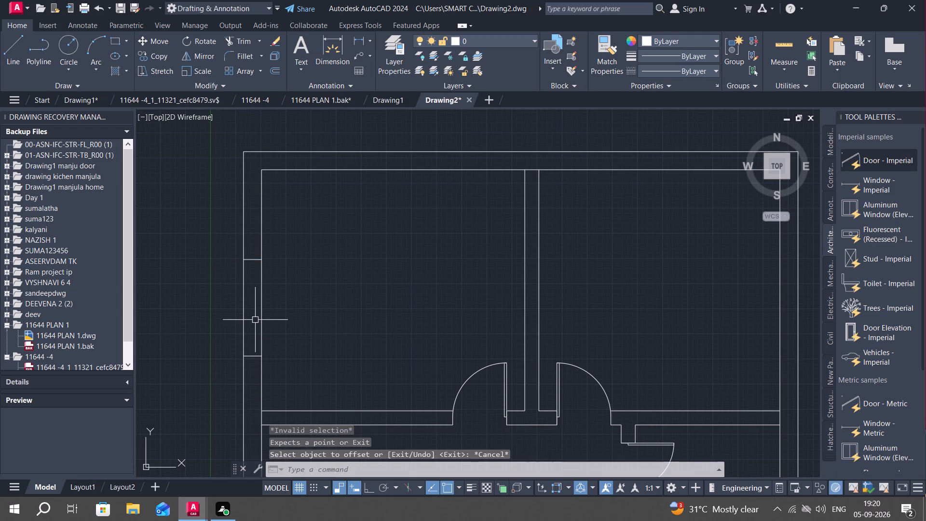
# Draw a vertical centre line joining the midpoints of the two short lines across the left outer wall.
pyautogui.press('l')
pyautogui.press('space')
pyautogui.click(254, 354)
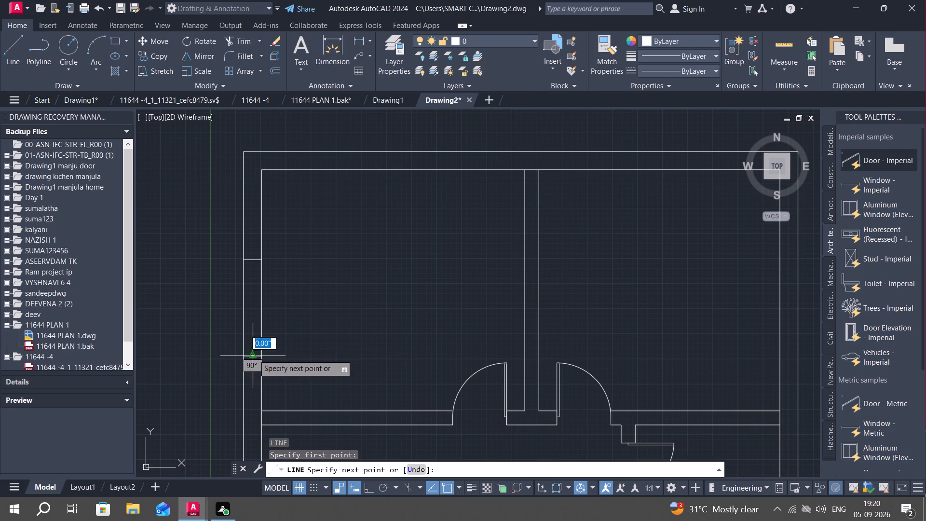
pyautogui.click(253, 260)
pyautogui.press('Escape')
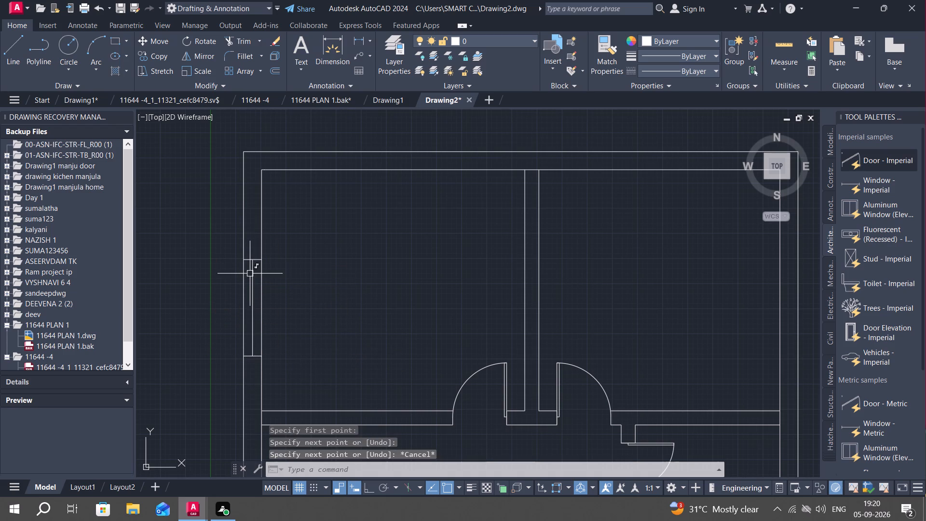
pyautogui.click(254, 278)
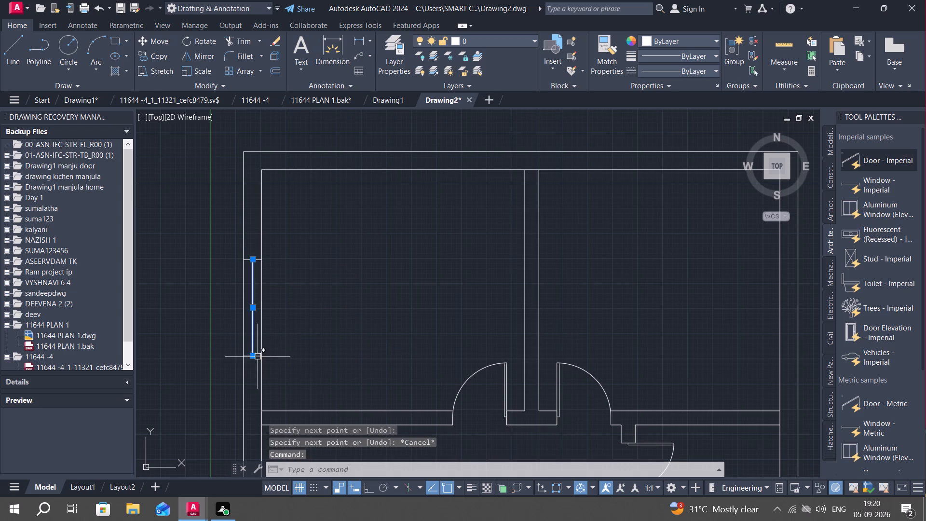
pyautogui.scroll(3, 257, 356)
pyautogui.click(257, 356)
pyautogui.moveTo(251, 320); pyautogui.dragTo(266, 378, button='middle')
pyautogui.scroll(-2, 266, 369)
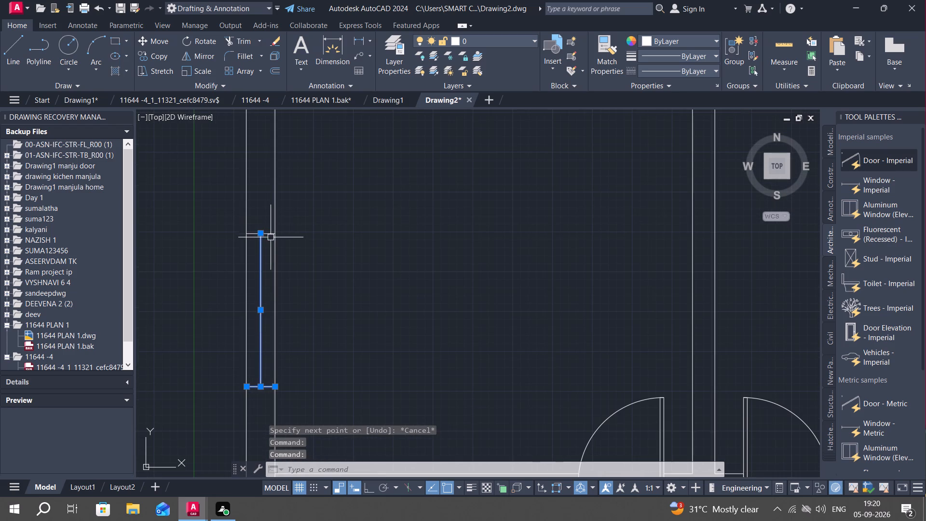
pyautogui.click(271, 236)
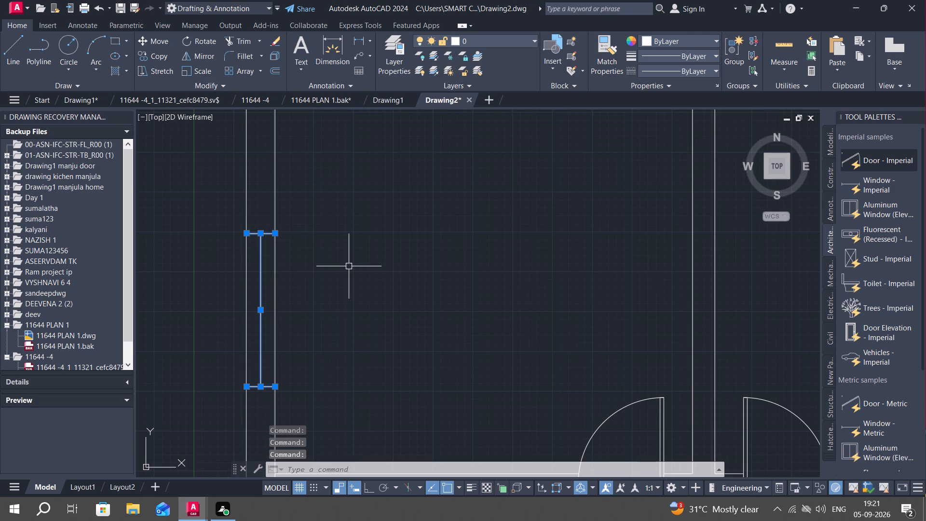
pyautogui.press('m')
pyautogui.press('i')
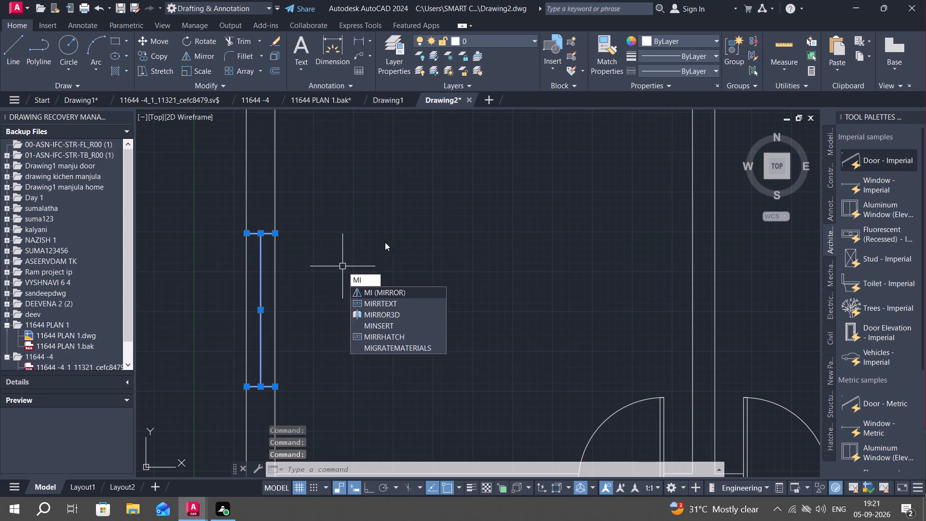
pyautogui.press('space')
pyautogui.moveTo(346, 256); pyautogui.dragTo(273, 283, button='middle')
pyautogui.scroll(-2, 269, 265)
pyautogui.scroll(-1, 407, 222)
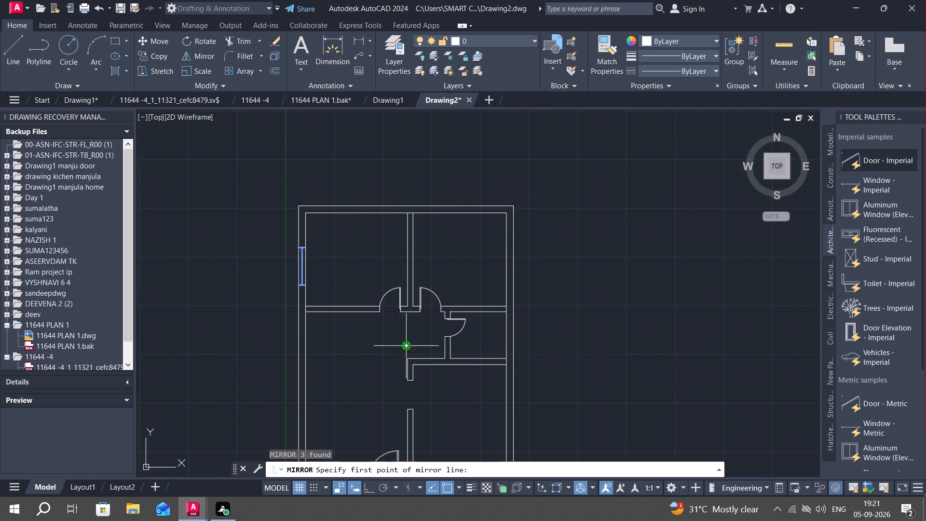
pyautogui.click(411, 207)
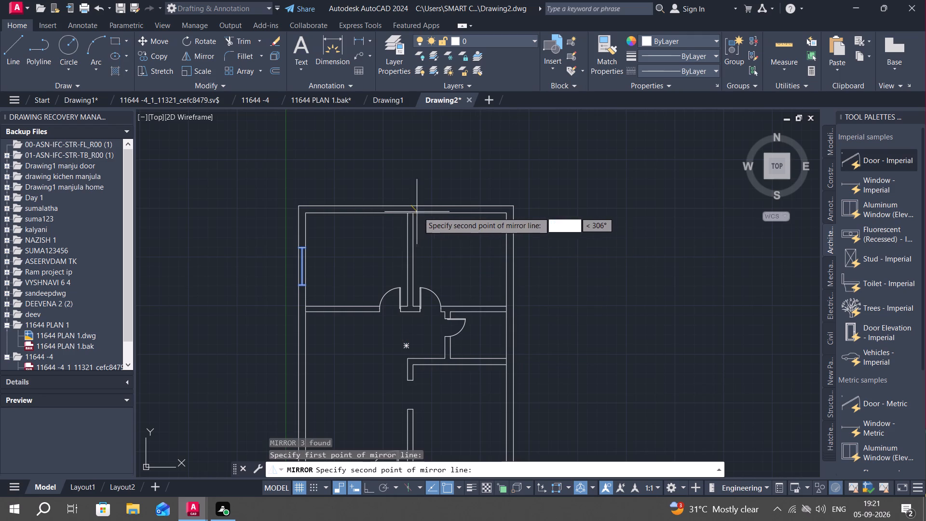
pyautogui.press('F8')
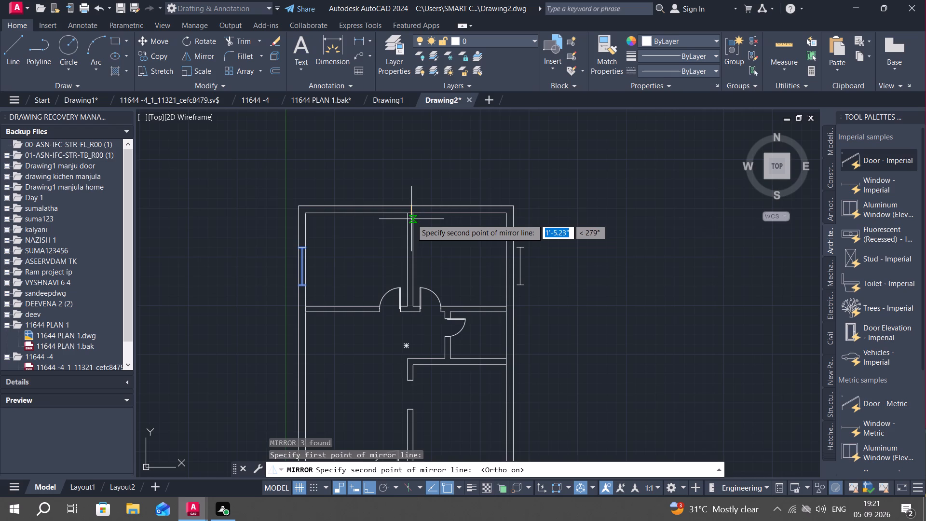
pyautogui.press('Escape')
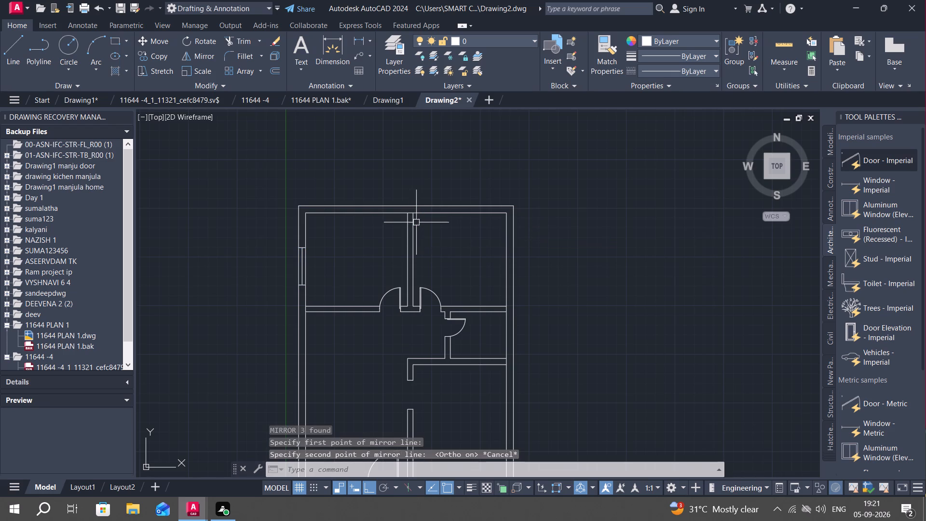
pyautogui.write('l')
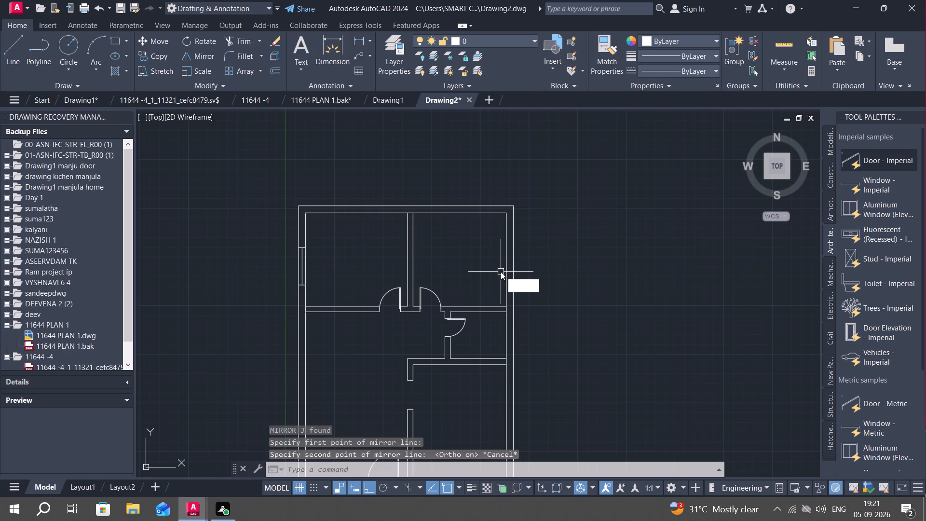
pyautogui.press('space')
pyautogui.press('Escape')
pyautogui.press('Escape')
# Draw a short horizontal line across the right outer wall beside the upper-right room.
pyautogui.write('l')
pyautogui.press('space')
pyautogui.scroll(3, 506, 265)
pyautogui.moveTo(508, 210); pyautogui.dragTo(508, 237, button='middle')
pyautogui.scroll(-1, 508, 215)
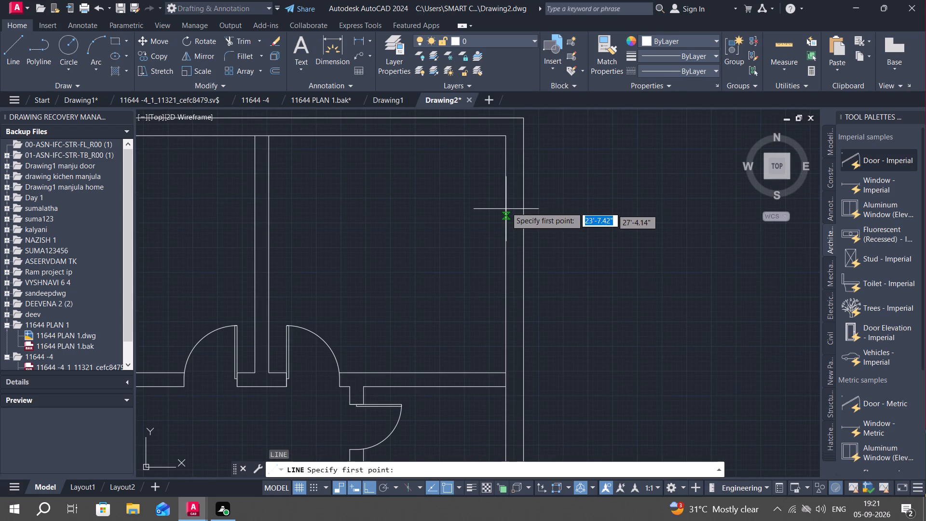
pyautogui.click(506, 201)
pyautogui.click(523, 200)
pyautogui.press('Escape')
# Offset the short line across the right outer wall 4' downward.
pyautogui.write("o 4'")
pyautogui.press('space')
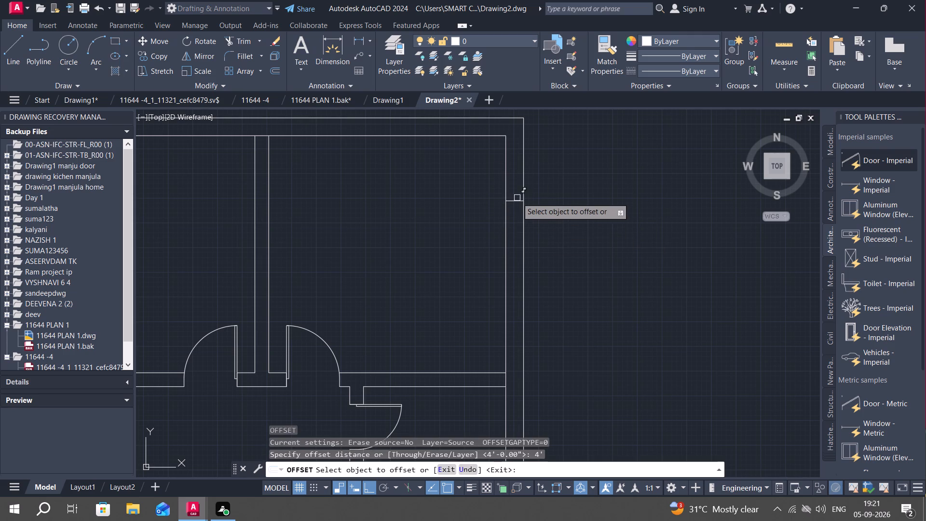
pyautogui.click(517, 203)
pyautogui.click(516, 271)
pyautogui.press('Escape')
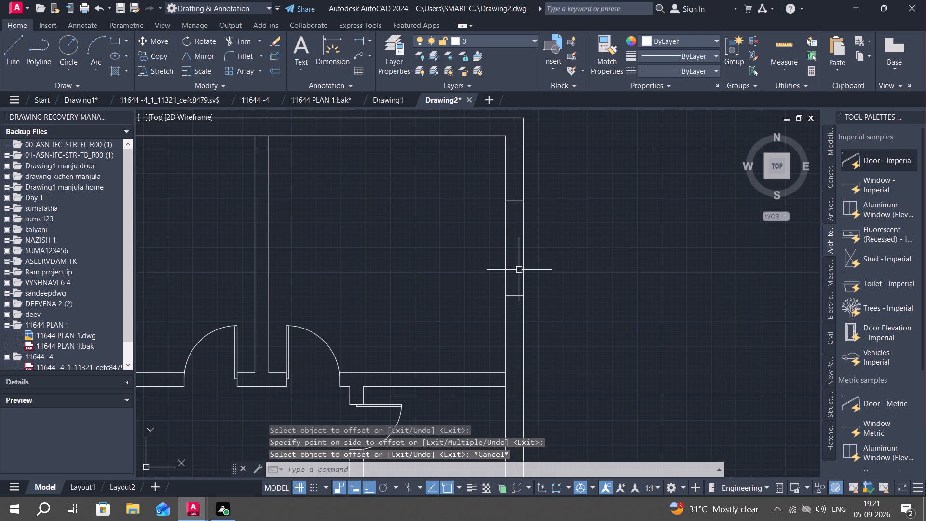
# Draw a vertical centre line joining the midpoints of the two short lines in the right outer wall beside the upper-right room.
pyautogui.write('l')
pyautogui.press('space')
pyautogui.click(514, 298)
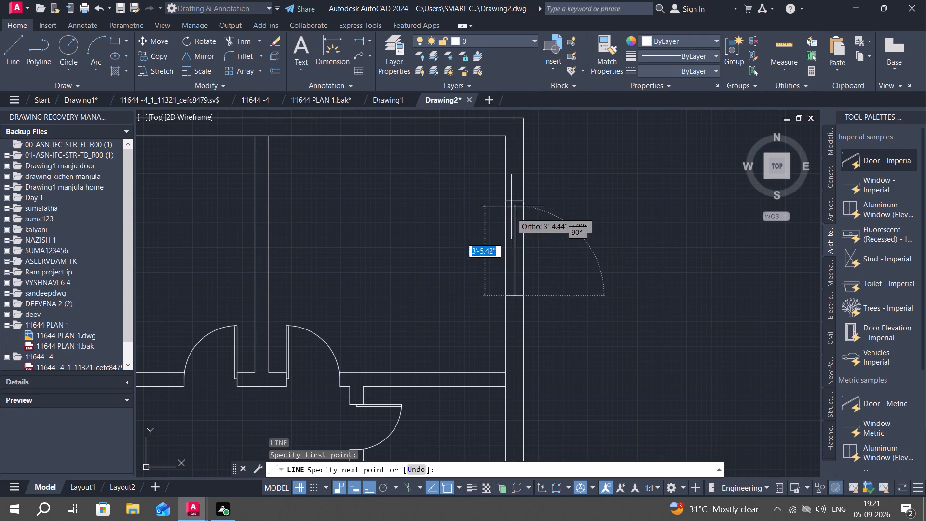
pyautogui.click(515, 196)
pyautogui.press('Escape')
pyautogui.scroll(2, 515, 203)
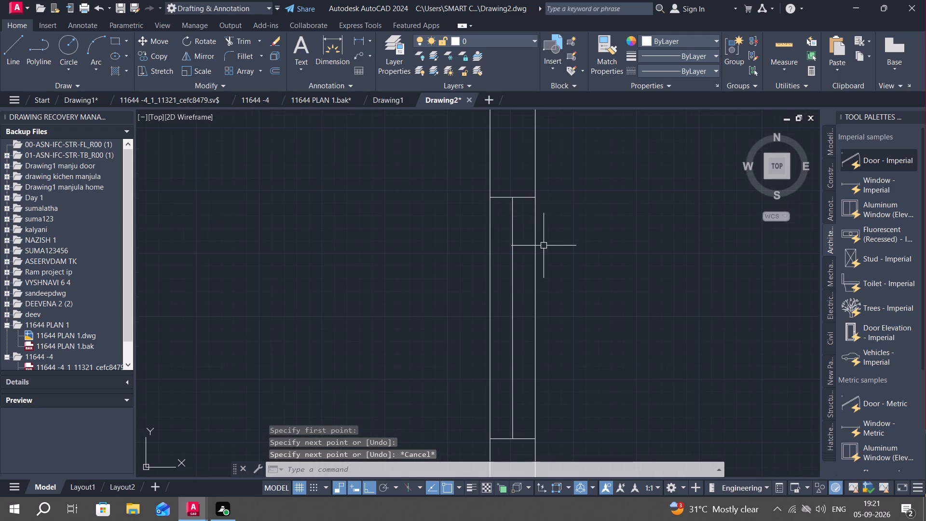
# Draw two short horizontal lines about 2'-5" apart across the right outer wall beside the small room below the upper-right room.
pyautogui.scroll(-3, 541, 238)
pyautogui.moveTo(482, 302); pyautogui.dragTo(493, 169, button='middle')
pyautogui.scroll(-2, 489, 269)
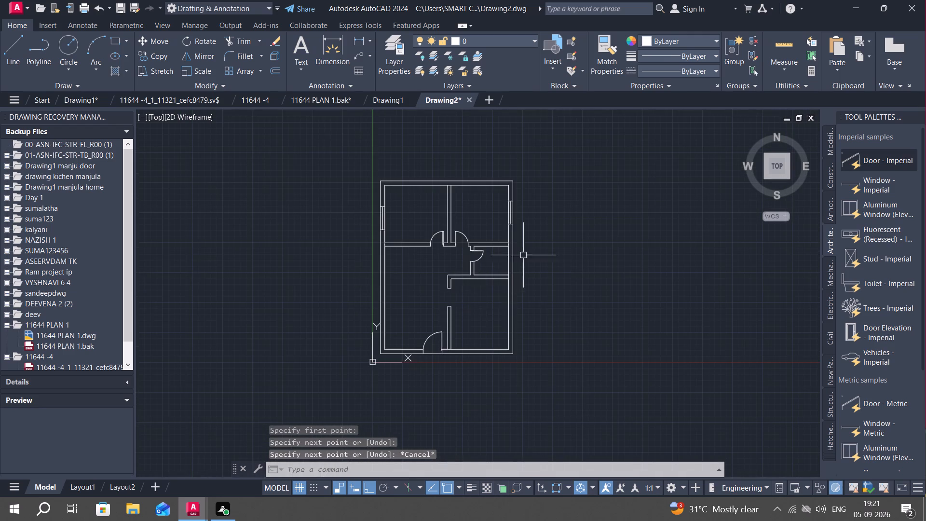
pyautogui.scroll(3, 523, 248)
pyautogui.press('l')
pyautogui.press('space')
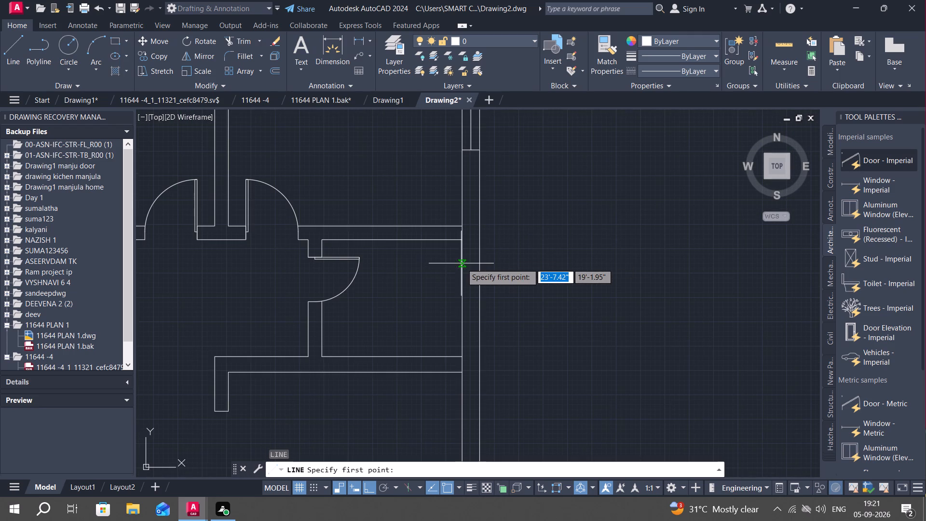
pyautogui.click(462, 264)
pyautogui.click(482, 261)
pyautogui.press('Escape')
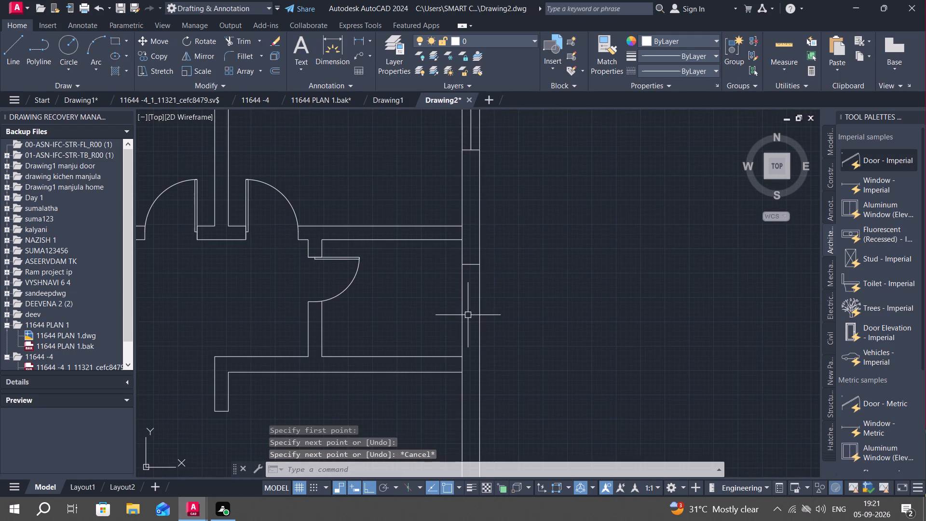
pyautogui.press('space')
pyautogui.click(464, 321)
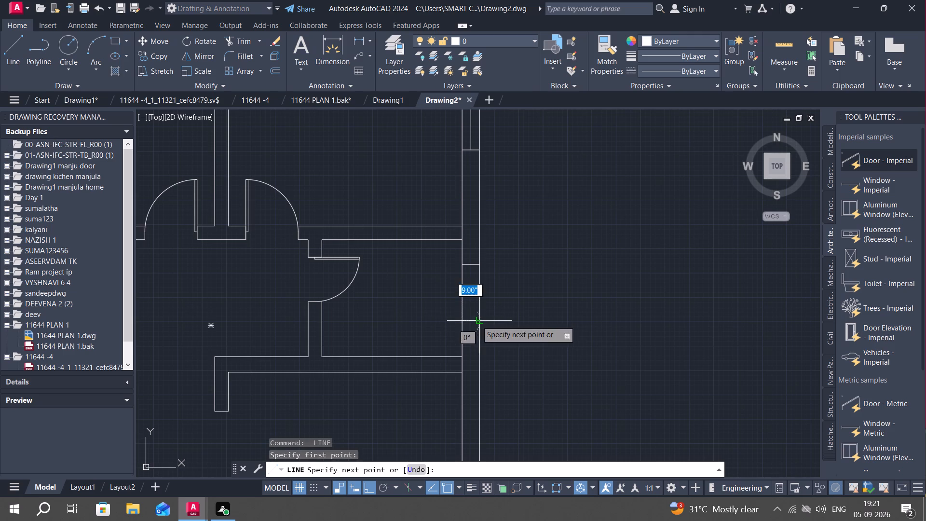
pyautogui.click(477, 321)
pyautogui.press('Escape')
# Draw a vertical centre line joining the midpoints of the small room's two short wall lines.
pyautogui.write('l')
pyautogui.press('space')
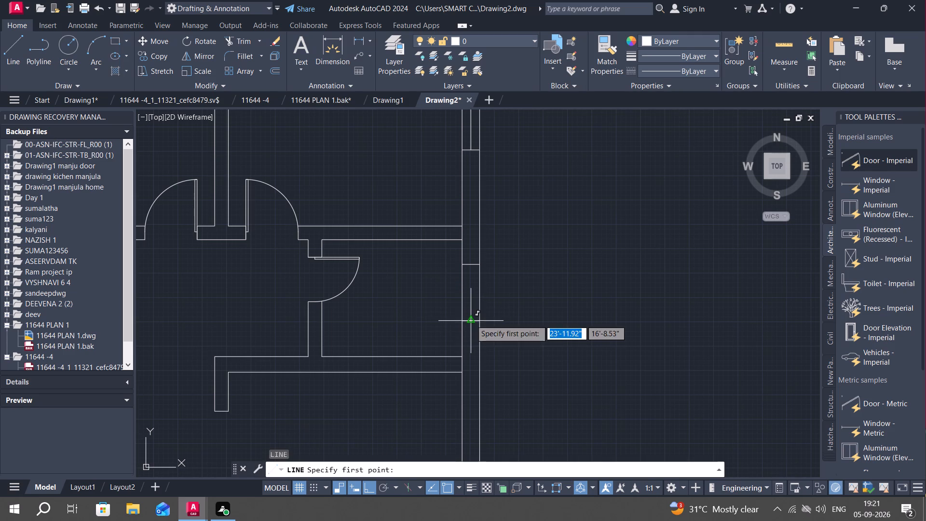
pyautogui.click(471, 320)
pyautogui.click(472, 266)
pyautogui.press('Escape')
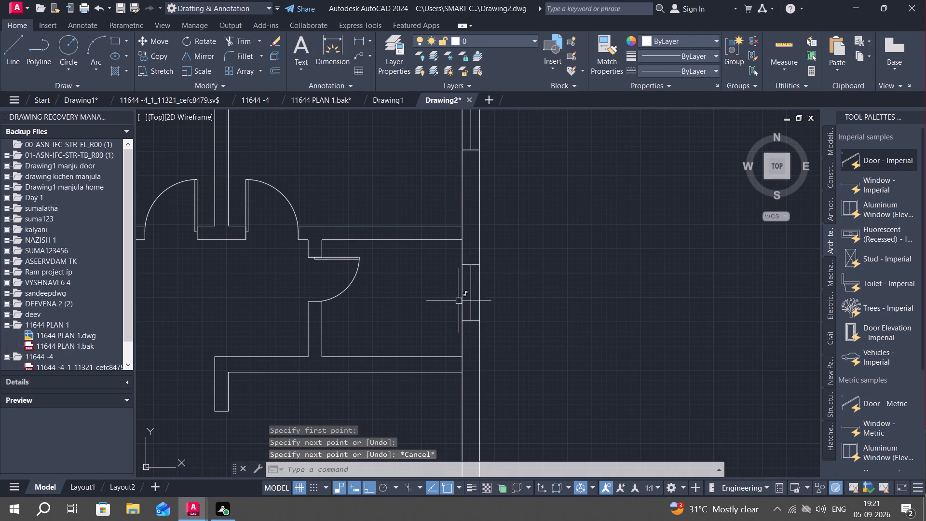
# Trim the outer walls' inner-face lines where both horizontal partitions meet the right wall and the vertical partition meets the bottom wall.
pyautogui.moveTo(458, 301); pyautogui.dragTo(468, 304, button='middle')
pyautogui.write('tr')
pyautogui.press('space')
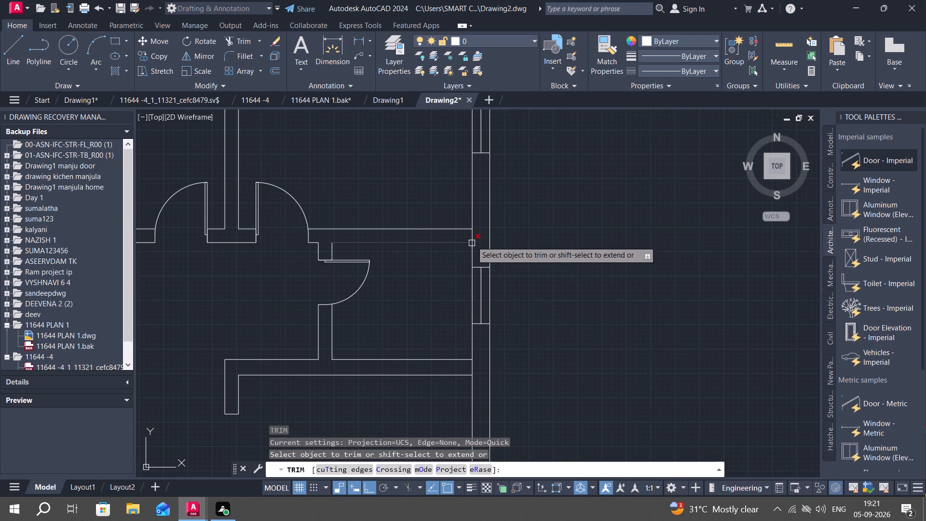
pyautogui.click(472, 237)
pyautogui.click(472, 368)
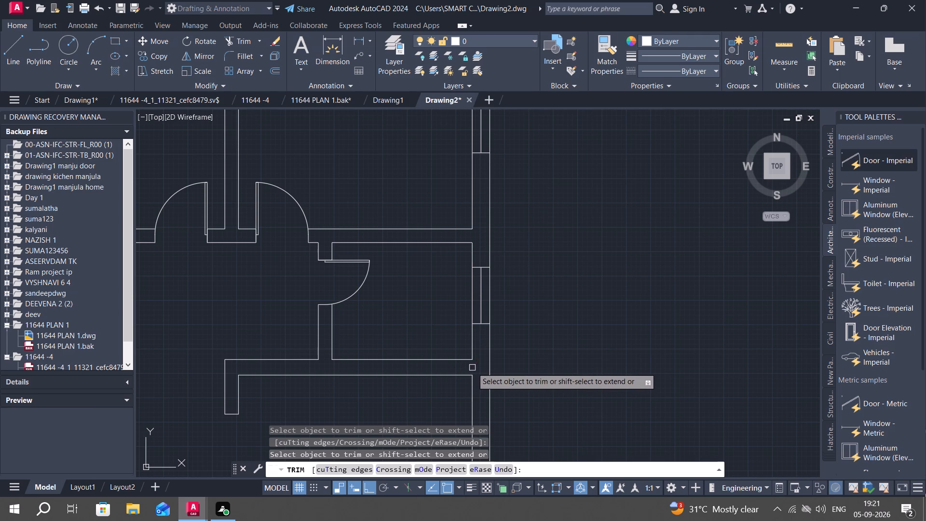
pyautogui.scroll(-2, 449, 392)
pyautogui.moveTo(447, 393); pyautogui.dragTo(495, 260, button='middle')
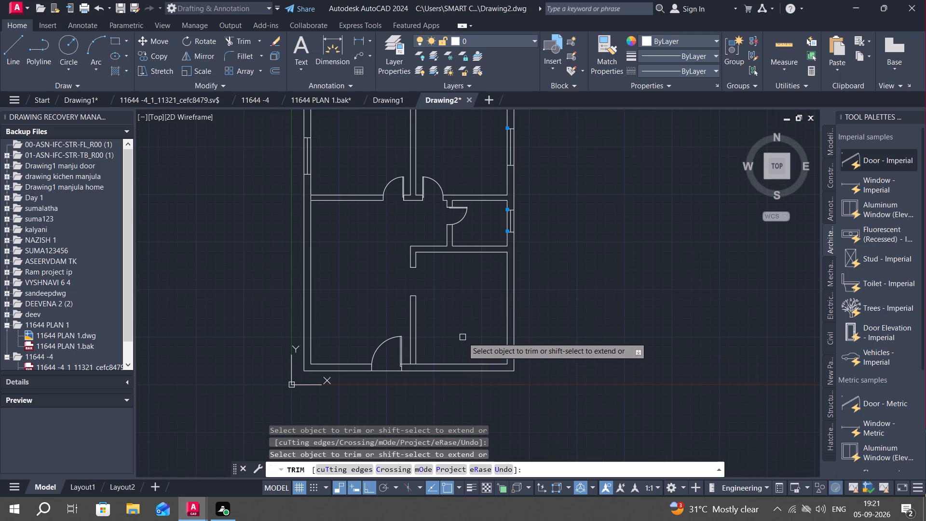
pyautogui.scroll(2, 417, 369)
pyautogui.click(405, 358)
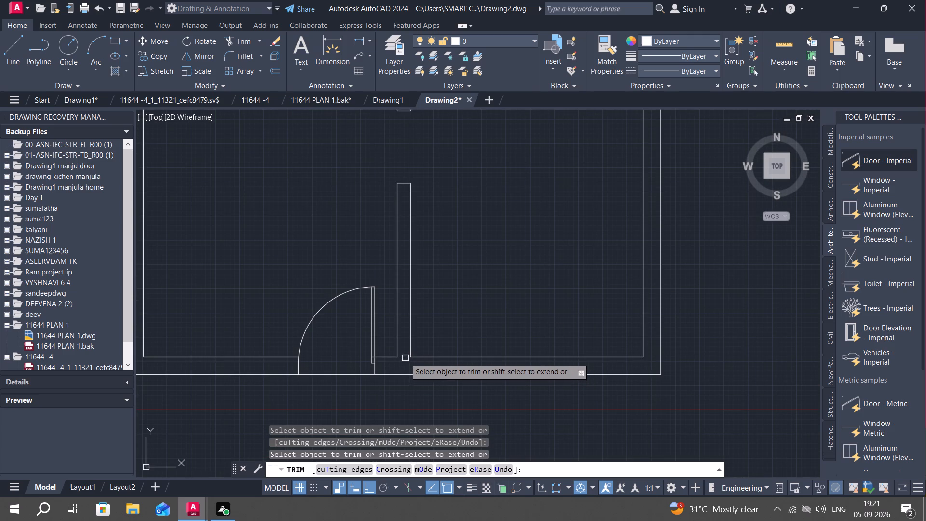
pyautogui.press('Escape')
# Draw a short vertical line across the bottom outer wall below the lower-right room.
pyautogui.press('l')
pyautogui.press('space')
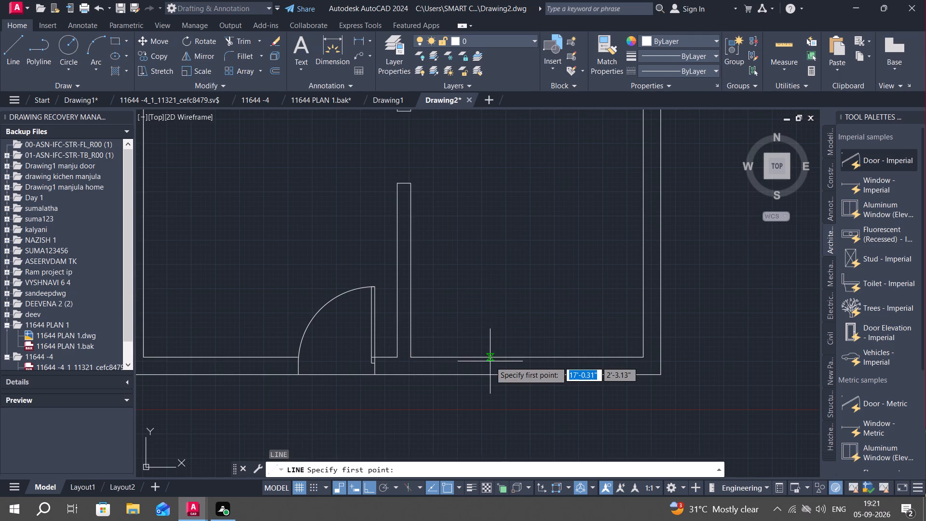
pyautogui.click(487, 358)
pyautogui.click(489, 373)
pyautogui.press('Escape')
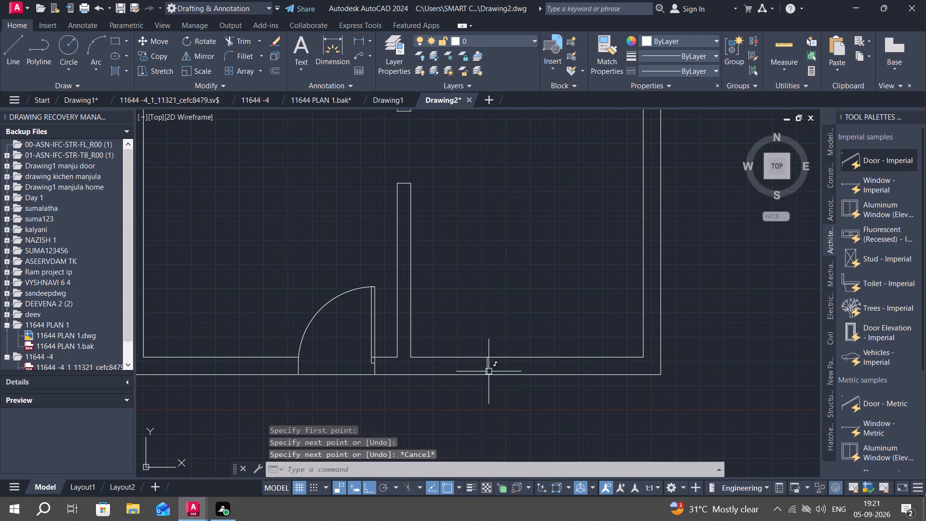
# Offset the short line across the bottom outer wall 5' to the right.
pyautogui.write('o')
pyautogui.press('space')
pyautogui.write('5;')
pyautogui.press('BackSpace')
pyautogui.write("'")
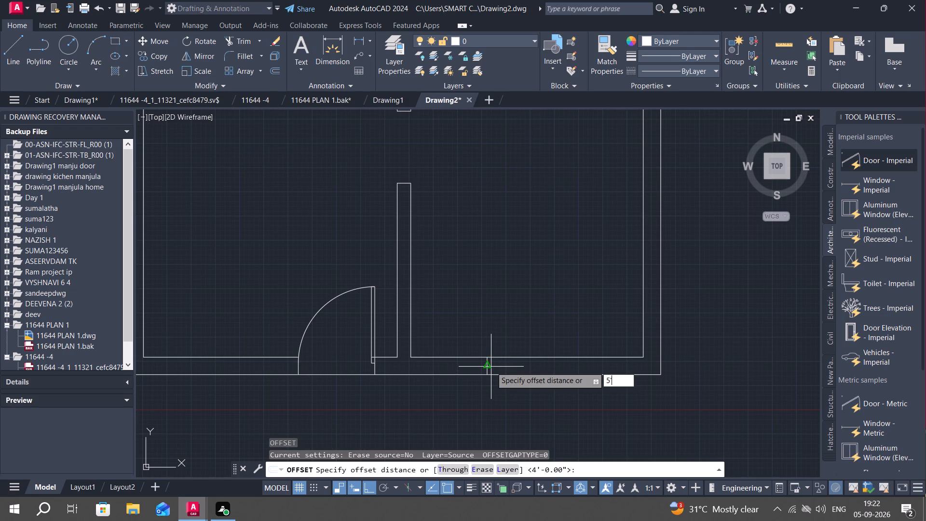
pyautogui.press('space')
pyautogui.click(488, 367)
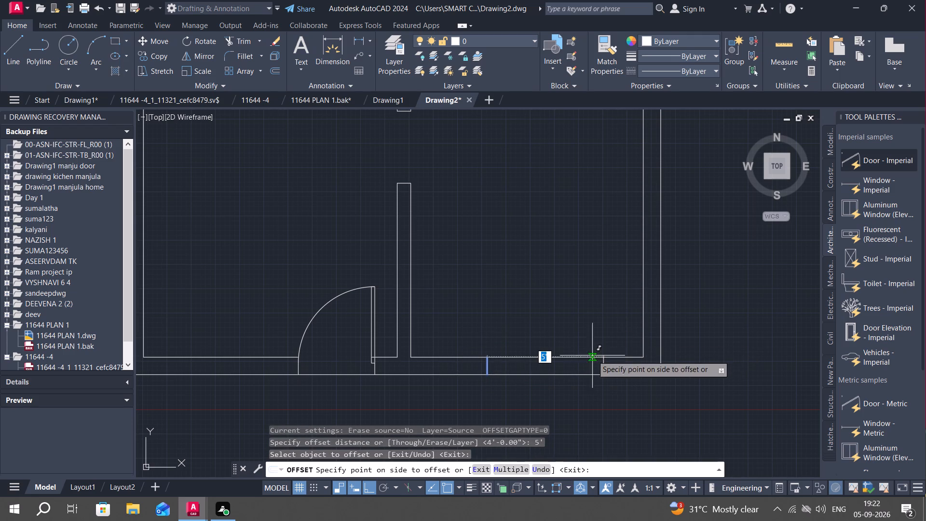
pyautogui.click(585, 362)
pyautogui.press('l')
pyautogui.press('space')
pyautogui.press('Escape')
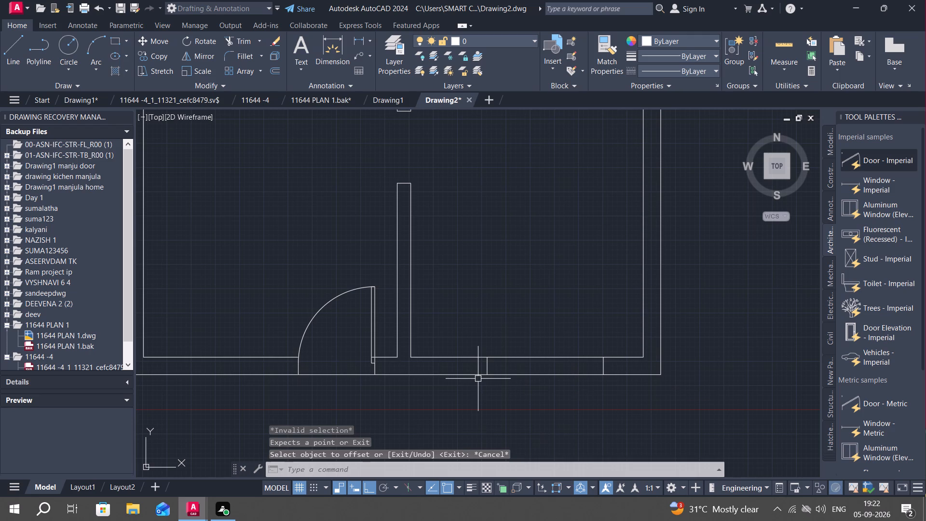
# Draw a horizontal centre line joining the midpoints of the two short lines across the bottom wall below the lower-right room.
pyautogui.write('l')
pyautogui.press('space')
pyautogui.click(487, 366)
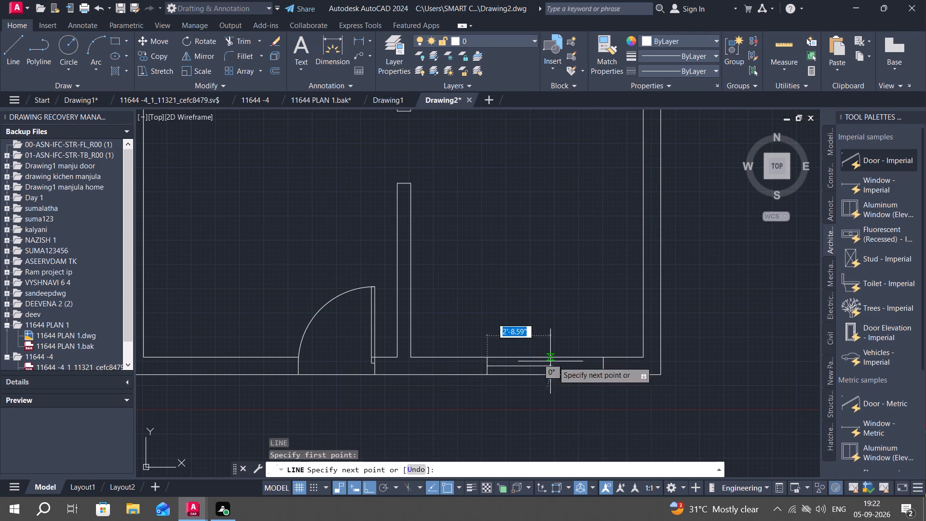
pyautogui.click(604, 365)
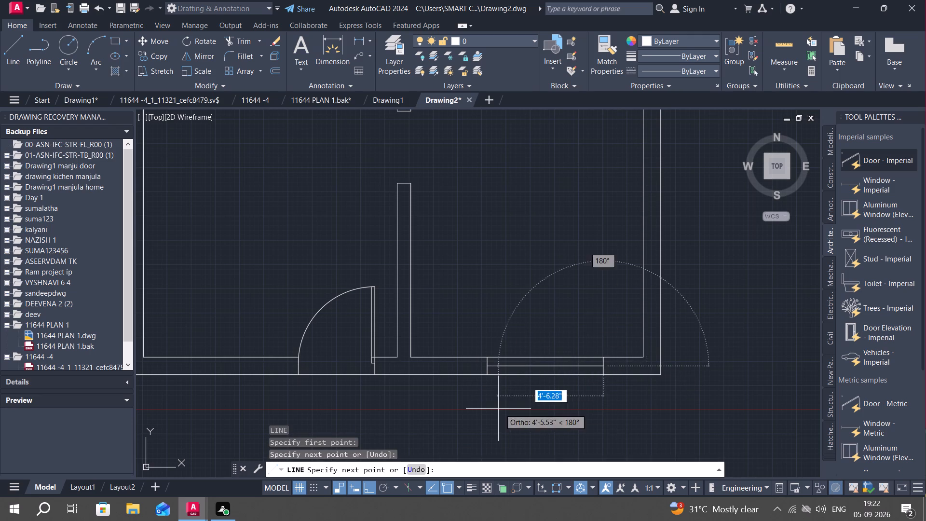
pyautogui.press('Escape')
# Draw a short vertical line across the bottom outer wall, just left of the entrance door.
pyautogui.moveTo(500, 410); pyautogui.dragTo(700, 406, button='middle')
pyautogui.press('l')
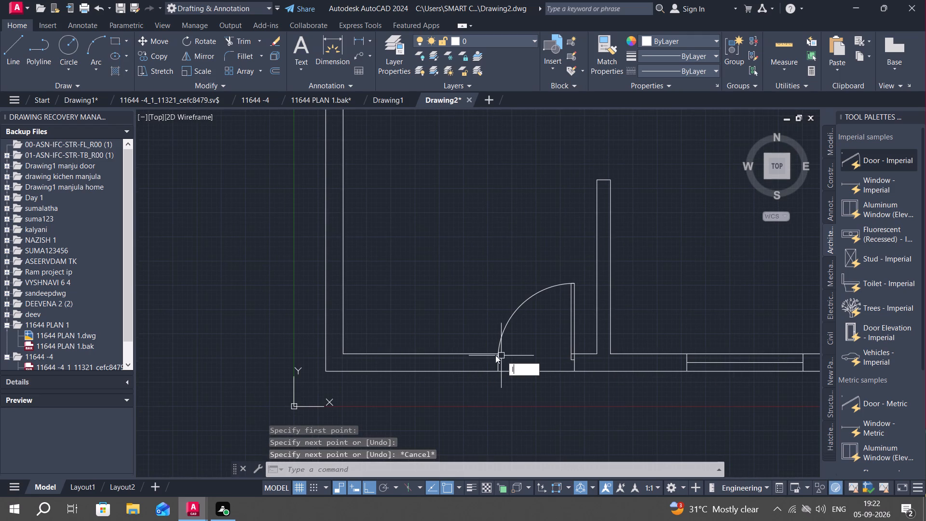
pyautogui.press('space')
pyautogui.click(463, 355)
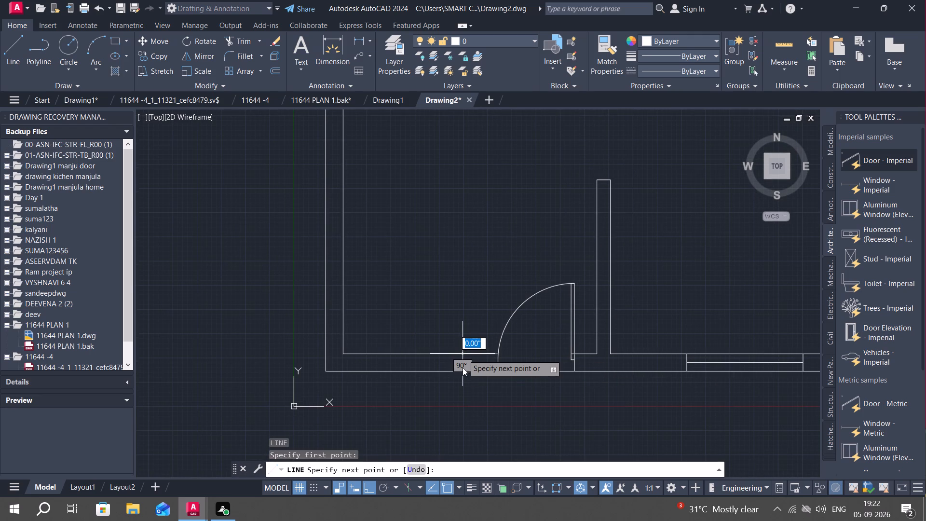
pyautogui.click(463, 369)
pyautogui.press('Escape')
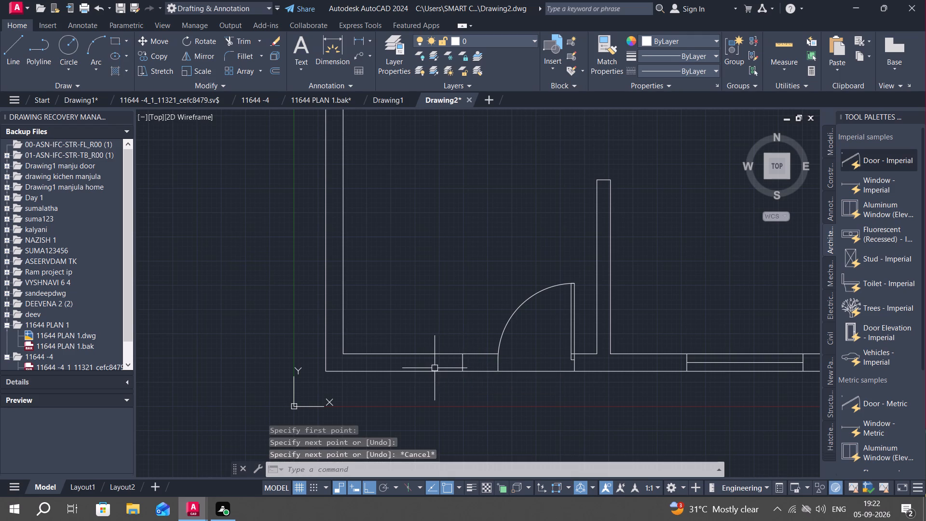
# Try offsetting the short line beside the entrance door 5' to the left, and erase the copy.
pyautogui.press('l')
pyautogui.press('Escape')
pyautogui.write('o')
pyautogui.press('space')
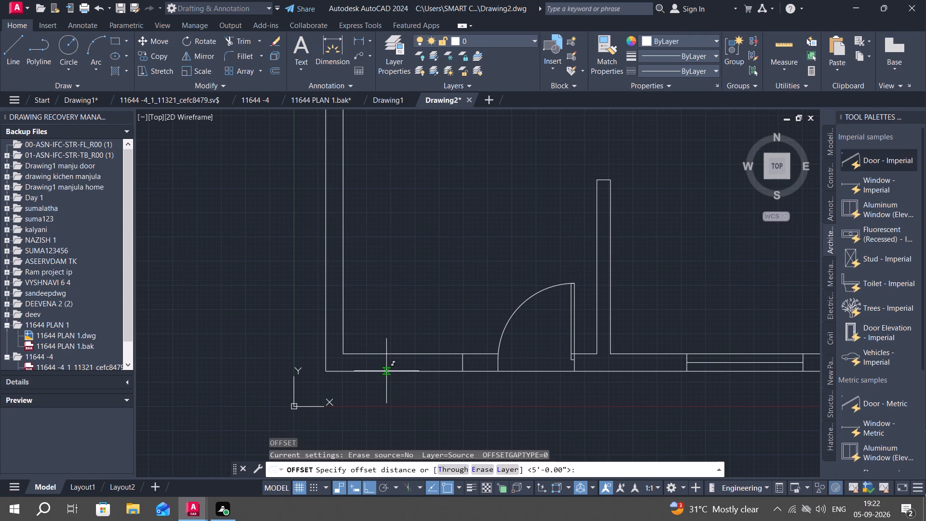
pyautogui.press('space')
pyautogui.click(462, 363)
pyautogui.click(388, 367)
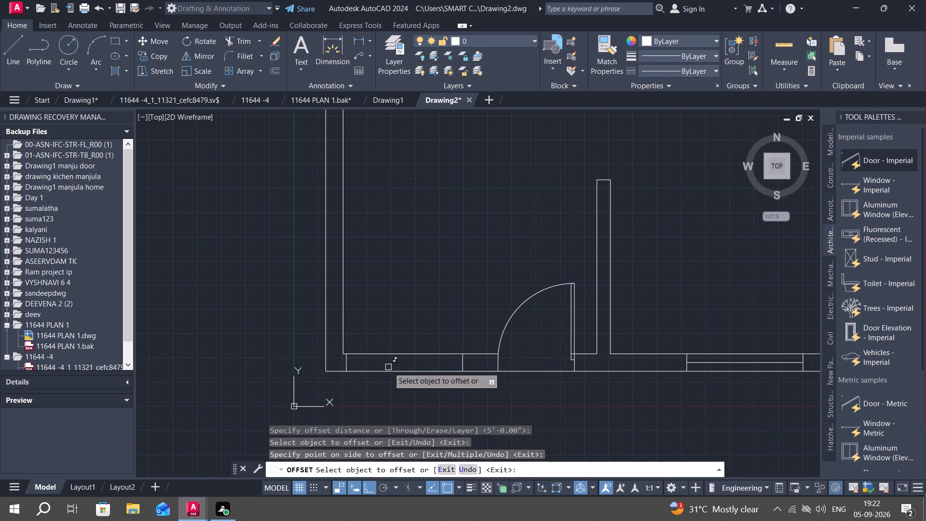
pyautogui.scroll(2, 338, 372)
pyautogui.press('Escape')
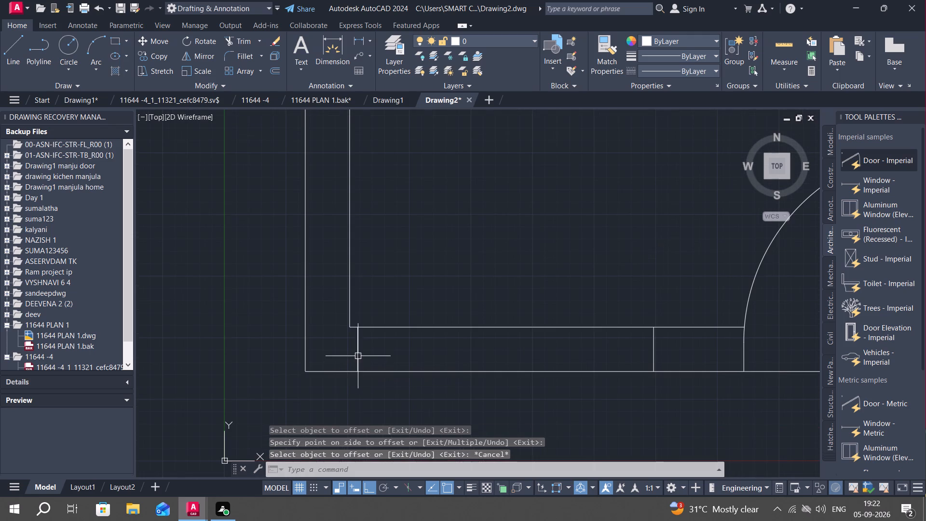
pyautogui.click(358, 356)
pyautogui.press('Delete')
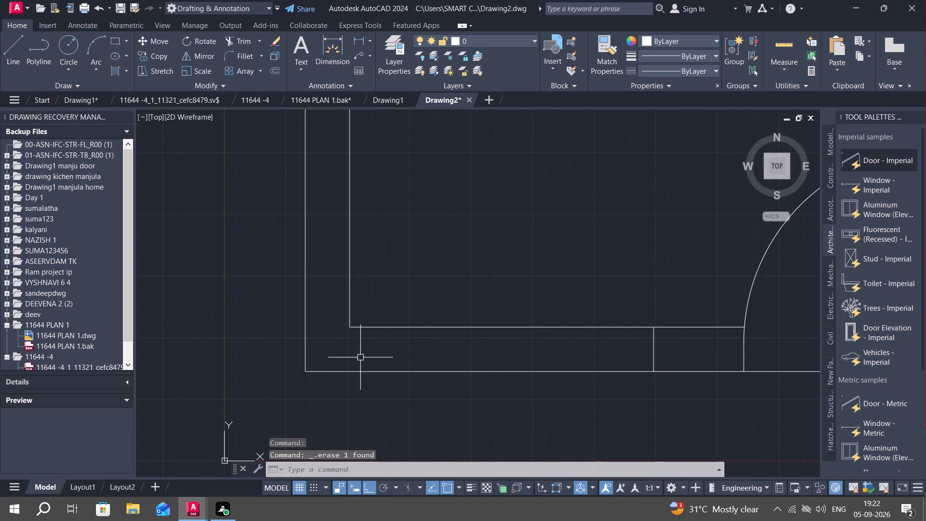
# Offset the short line beside the entrance door 4' to the left.
pyautogui.write('o')
pyautogui.press('space')
pyautogui.write("4'")
pyautogui.press('space')
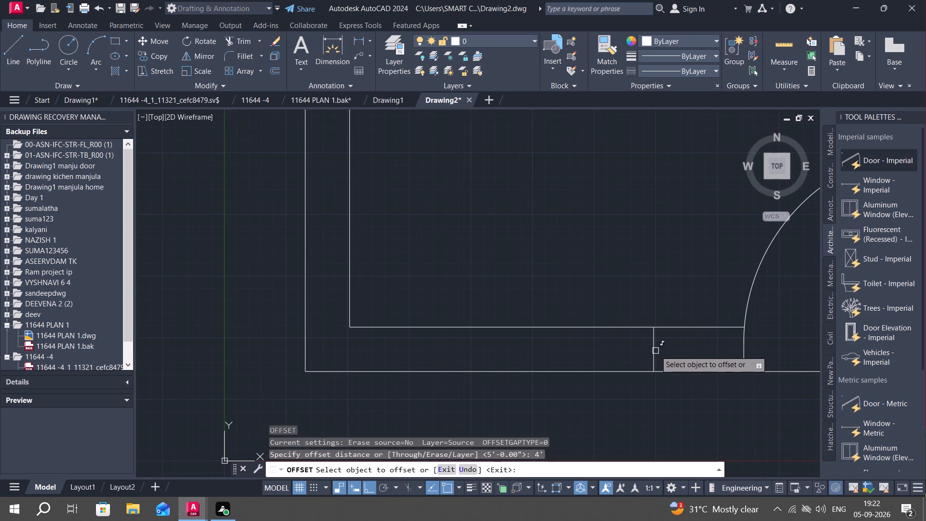
pyautogui.click(655, 351)
pyautogui.click(498, 355)
pyautogui.press('Escape')
# Draw a horizontal centre line between the midpoints of the two short wall lines left of the entrance door.
pyautogui.press('l')
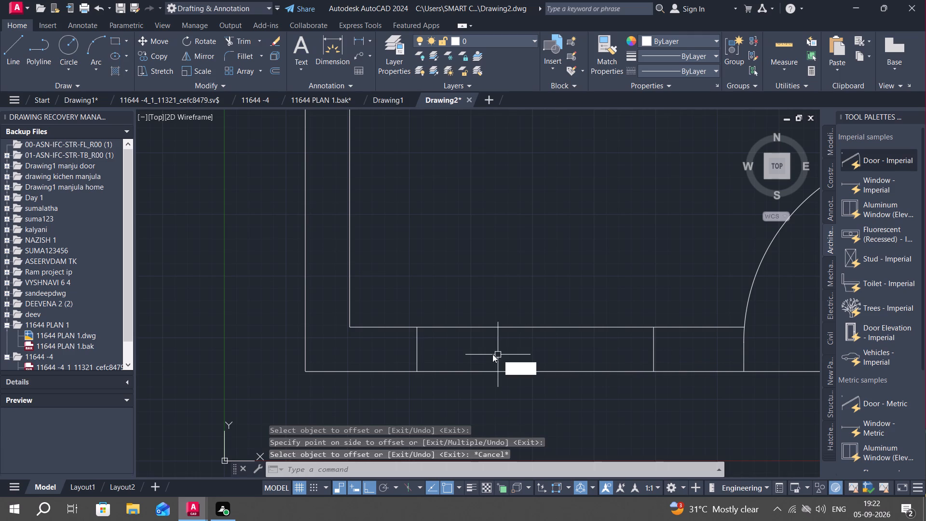
pyautogui.press('space')
pyautogui.click(417, 350)
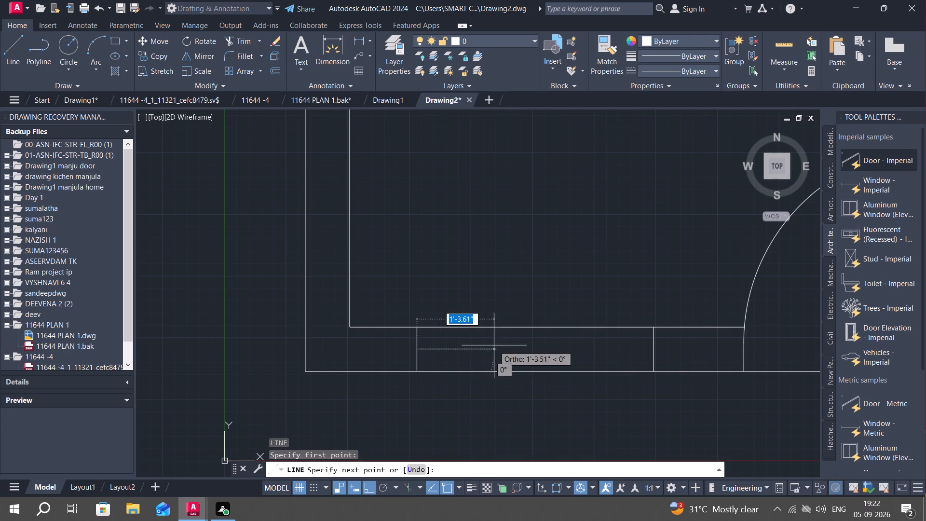
pyautogui.click(653, 348)
pyautogui.press('Escape')
# Draw two short horizontal lines across the left outer wall of the large lower-left room to mark a window opening.
pyautogui.scroll(-2, 585, 351)
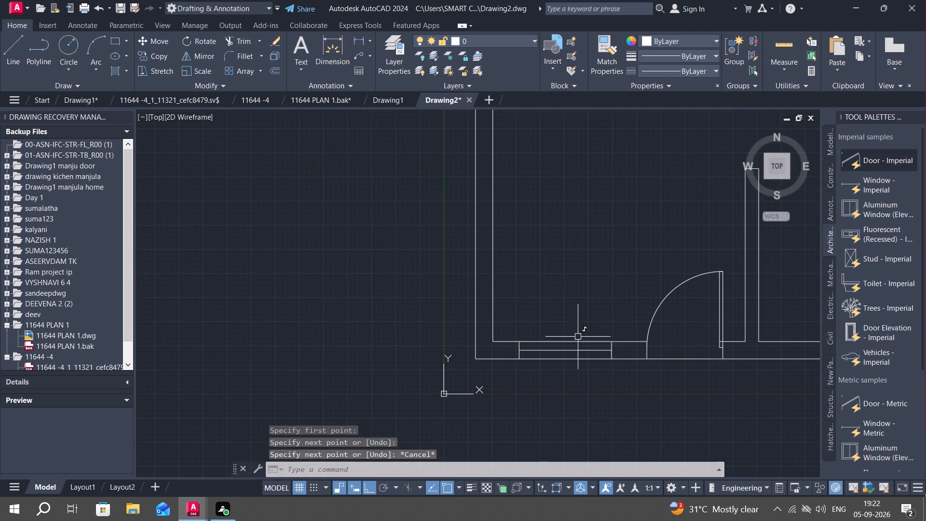
pyautogui.moveTo(511, 278); pyautogui.dragTo(469, 359, button='middle')
pyautogui.scroll(-1, 468, 360)
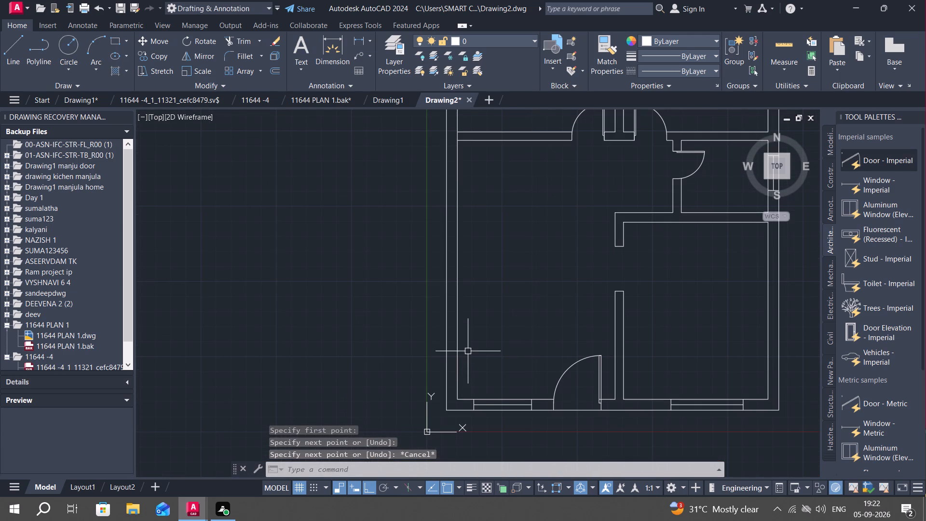
pyautogui.press('space')
pyautogui.click(446, 312)
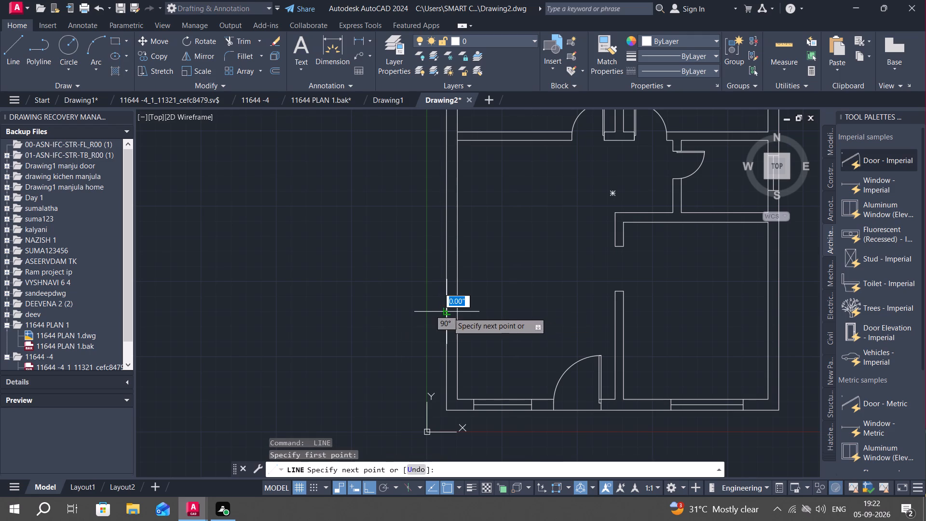
pyautogui.click(457, 314)
pyautogui.press('Escape')
pyautogui.press('space')
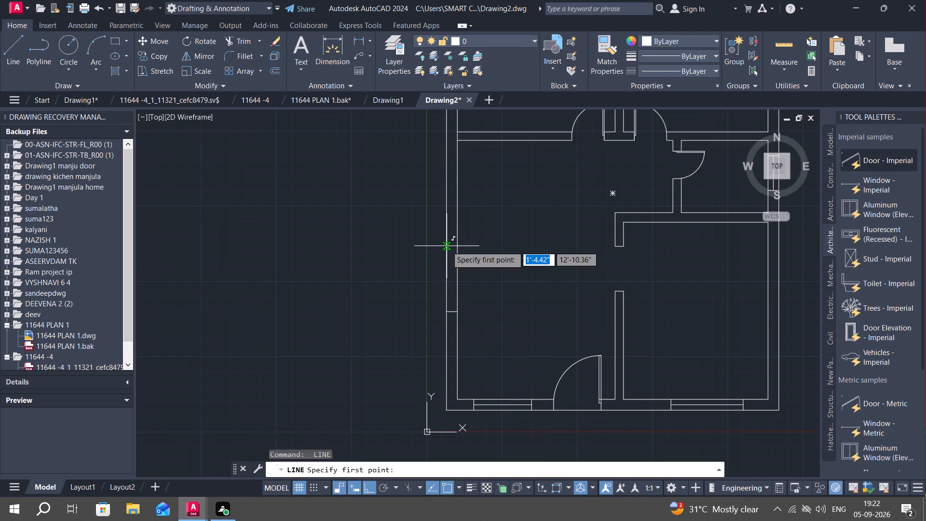
pyautogui.click(447, 246)
pyautogui.click(457, 248)
pyautogui.press('Escape')
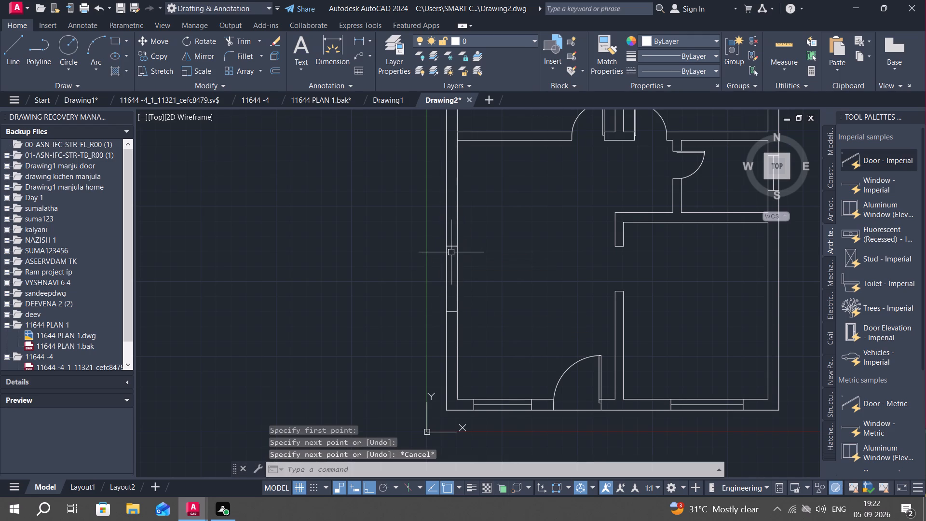
# Draw a vertical centre line joining the midpoints of the lower-left room's two short wall lines.
pyautogui.press('l')
pyautogui.press('space')
pyautogui.click(453, 248)
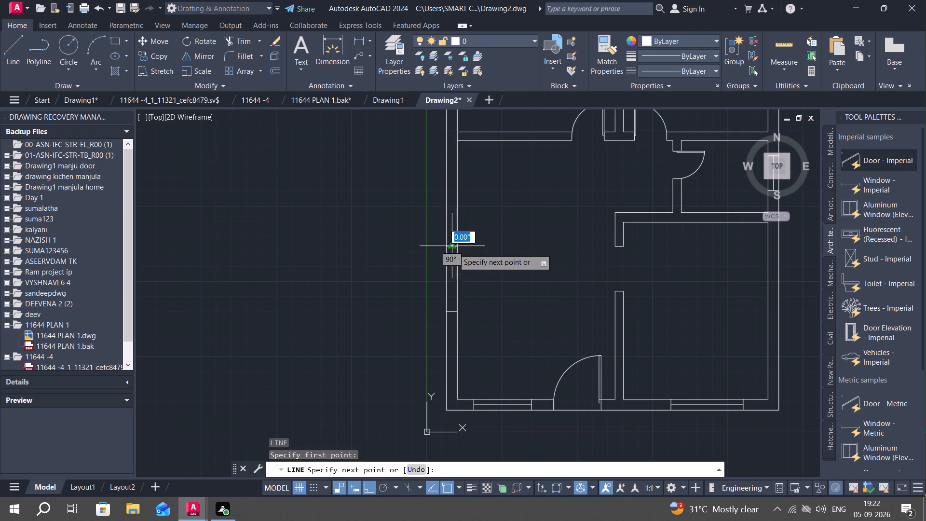
pyautogui.click(453, 310)
pyautogui.press('Escape')
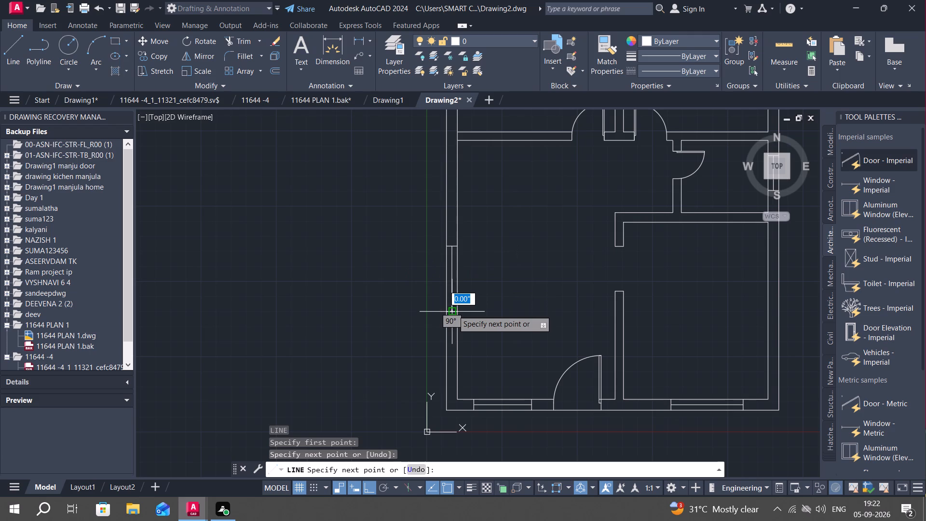
# Draw two short horizontal lines across the right outer wall of the lower-right room to mark a window opening.
pyautogui.moveTo(745, 266); pyautogui.dragTo(683, 245, button='middle')
pyautogui.press('space')
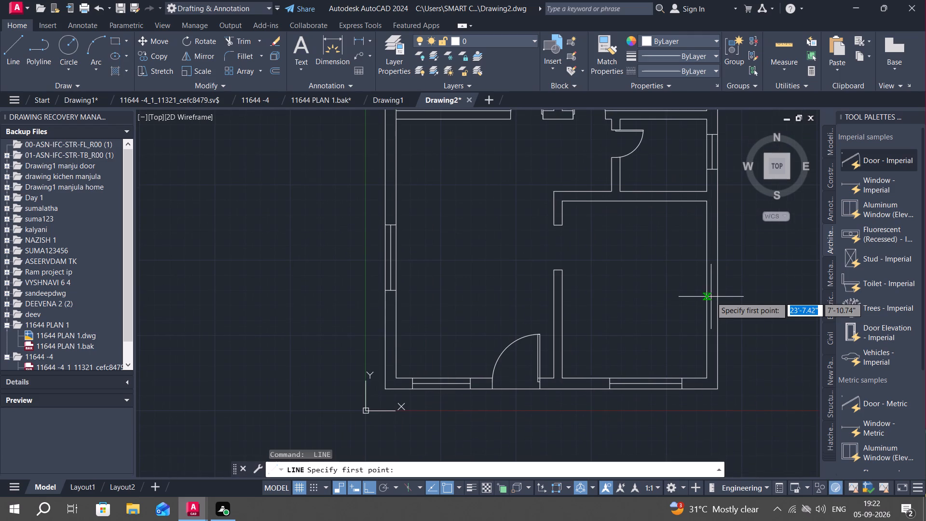
pyautogui.click(707, 288)
pyautogui.click(716, 289)
pyautogui.press('Escape')
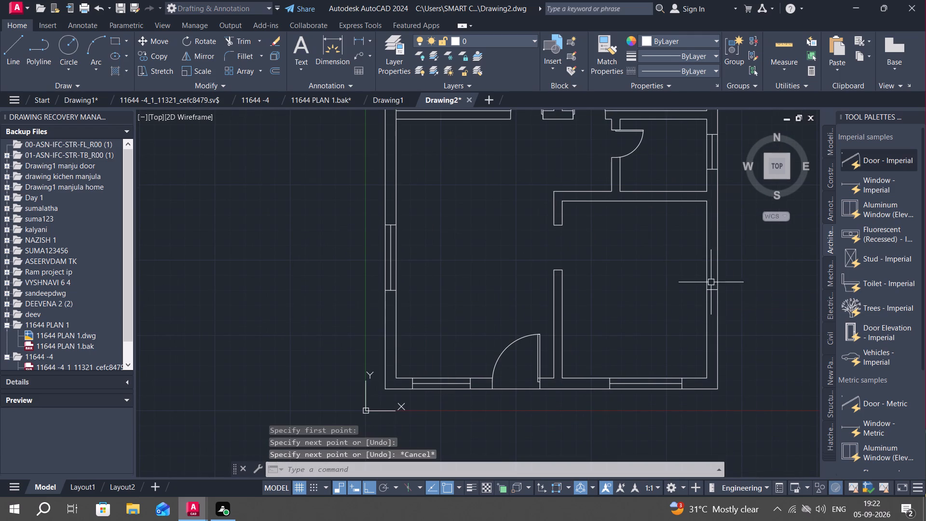
pyautogui.press('space')
pyautogui.click(707, 230)
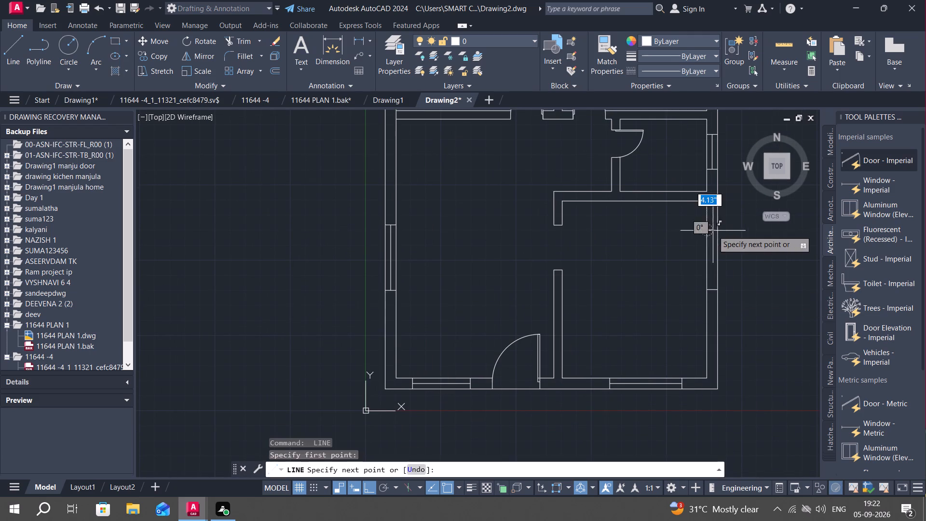
pyautogui.click(716, 231)
pyautogui.press('Escape')
# Draw a vertical centre line joining the midpoints of the two short lines across the lower-right room's right wall.
pyautogui.press('space')
pyautogui.click(712, 232)
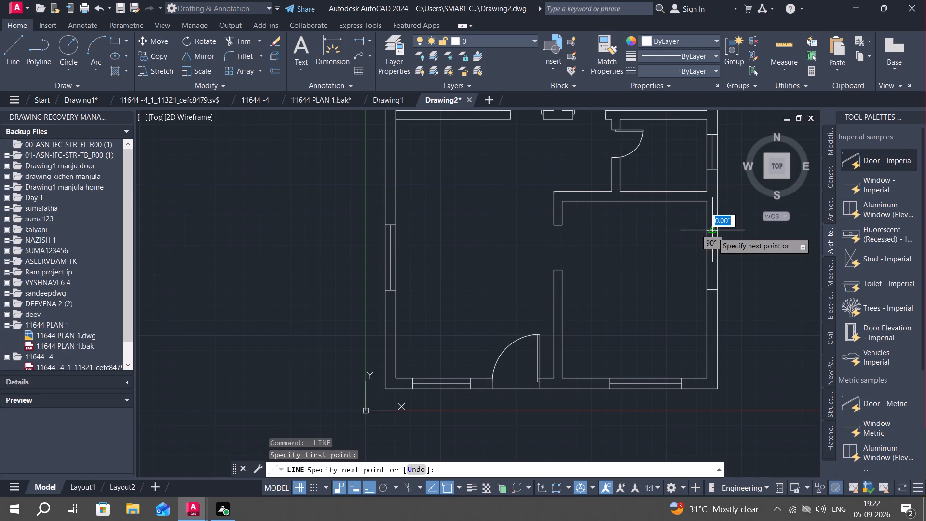
pyautogui.click(712, 291)
pyautogui.press('Escape')
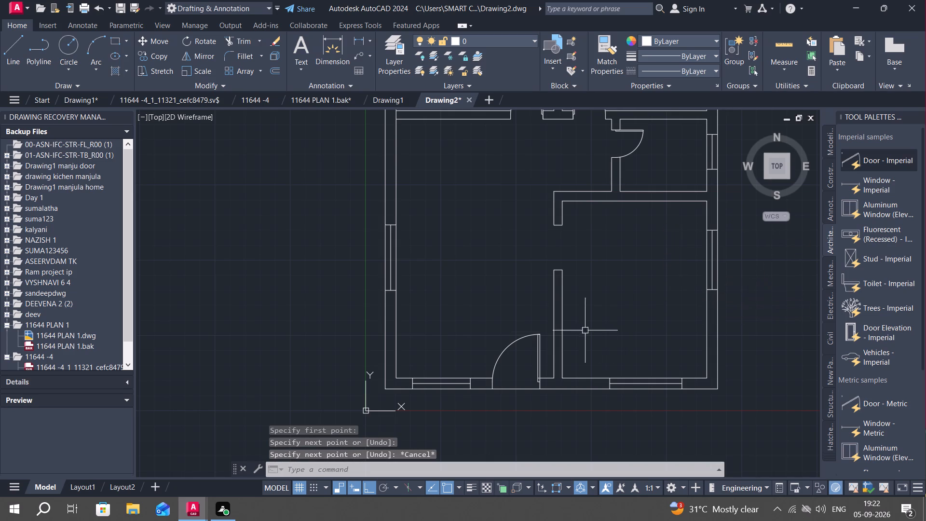
# Trim the left outer wall's inner-face line where the horizontal partition below the upper-left room meets it.
pyautogui.scroll(-1, 486, 309)
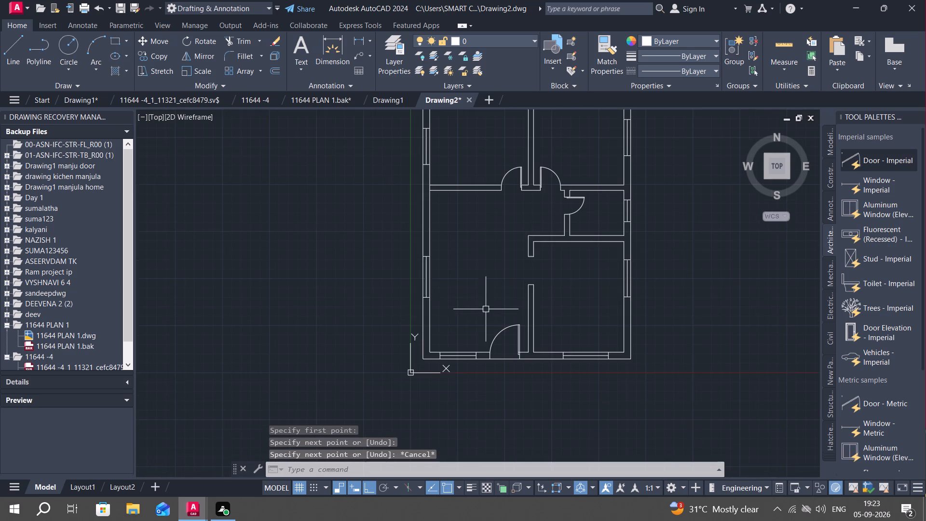
pyautogui.moveTo(442, 283); pyautogui.dragTo(430, 343, button='middle')
pyautogui.press('Escape')
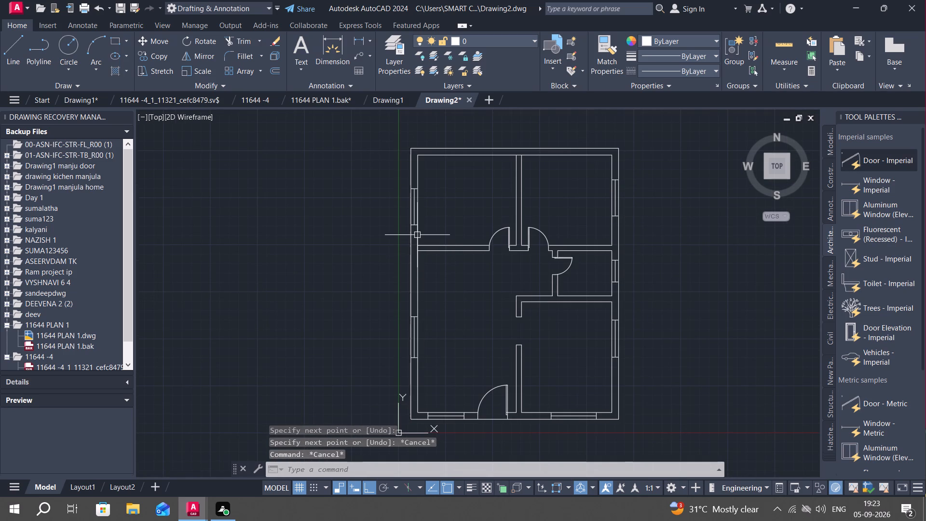
pyautogui.write('tr')
pyautogui.scroll(3, 417, 235)
pyautogui.press('space')
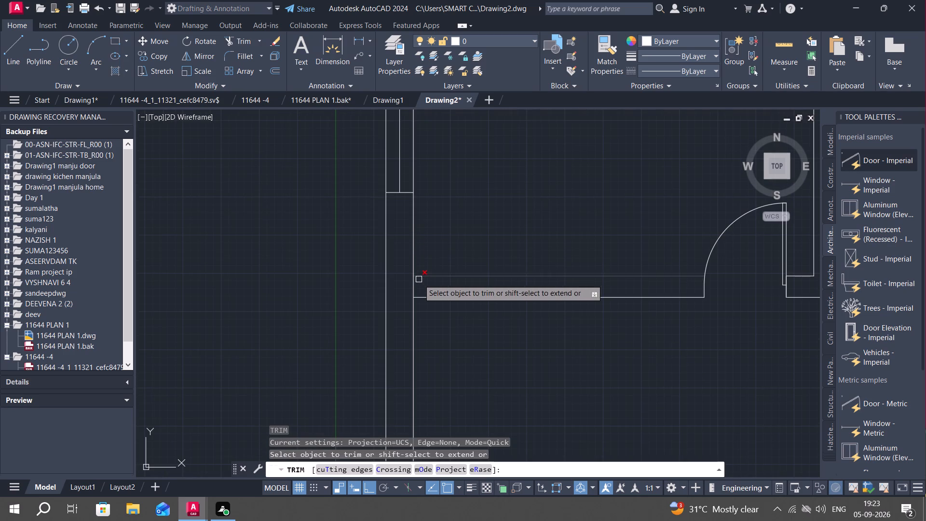
pyautogui.click(415, 285)
pyautogui.press('Escape')
# Add a multiline text label reading BEDROOM inside the upper-left room.
pyautogui.scroll(-2, 512, 343)
pyautogui.moveTo(543, 363); pyautogui.dragTo(505, 341, button='middle')
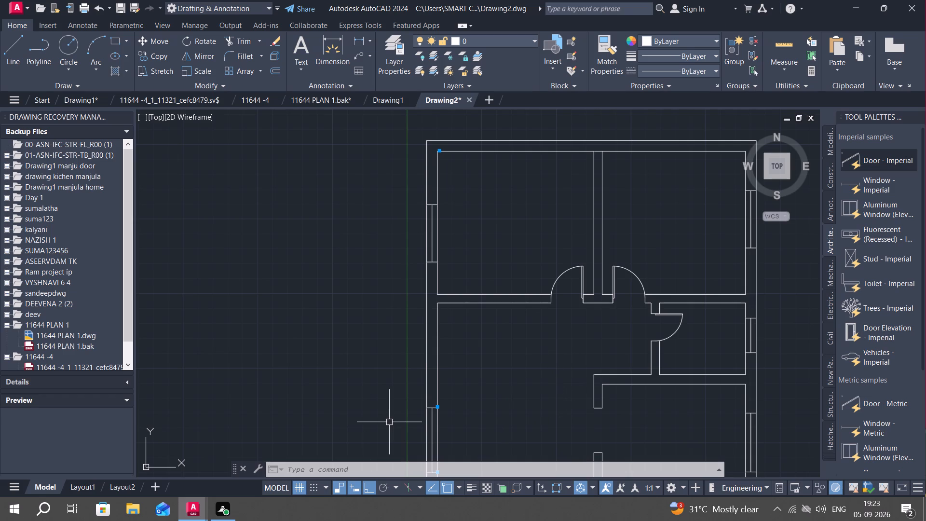
pyautogui.moveTo(382, 423); pyautogui.dragTo(379, 406, button='middle')
pyautogui.scroll(-1, 371, 403)
pyautogui.moveTo(432, 399); pyautogui.dragTo(418, 347, button='middle')
pyautogui.moveTo(384, 331); pyautogui.dragTo(410, 320, button='middle')
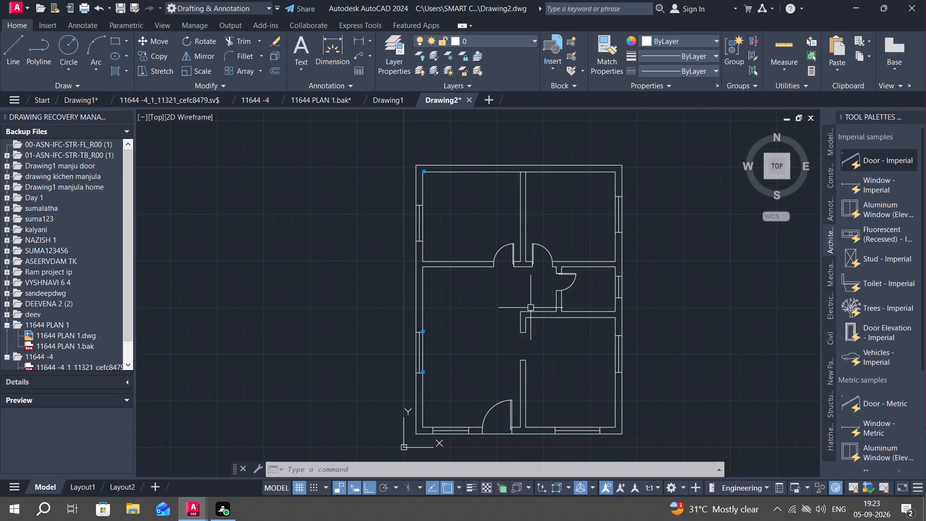
pyautogui.write('t')
pyautogui.press('space')
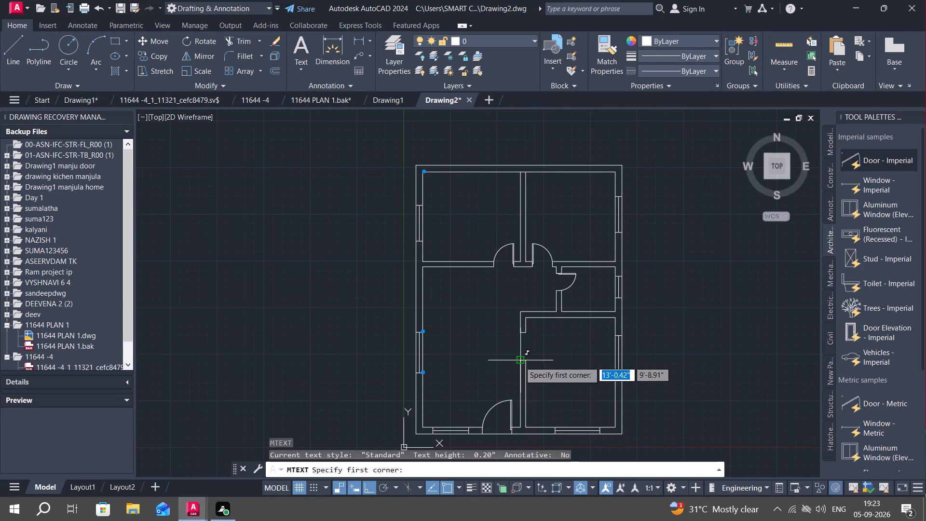
pyautogui.click(437, 212)
pyautogui.click(475, 230)
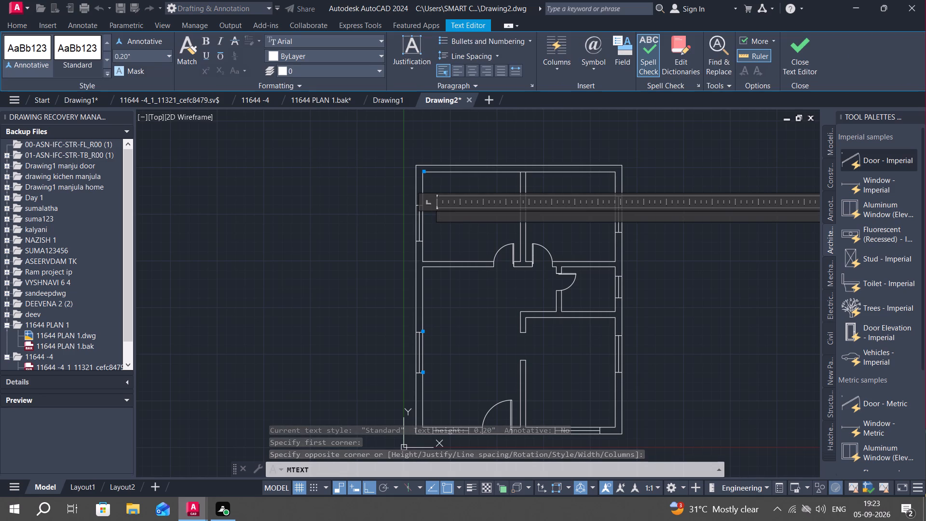
pyautogui.write('bedroom')
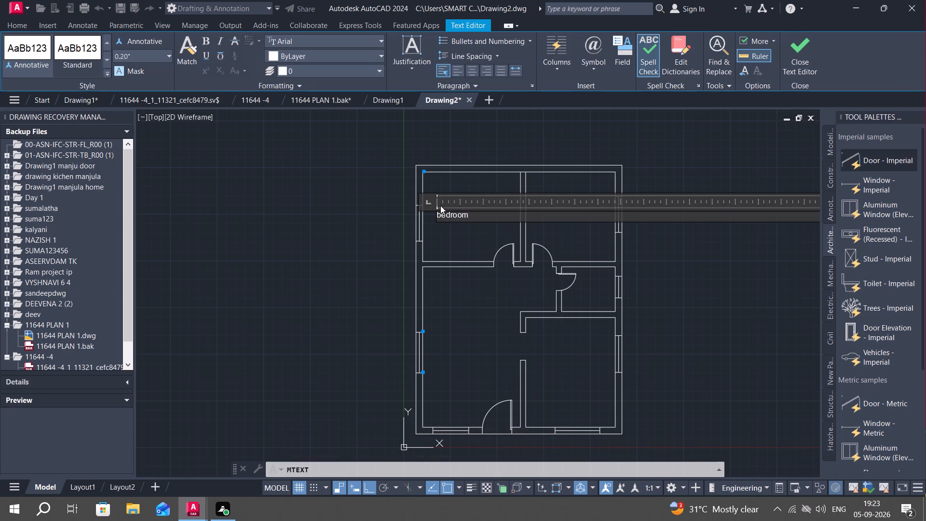
pyautogui.press('BackSpace')
pyautogui.press('BackSpace')
pyautogui.press('BackSpace')
pyautogui.press('BackSpace')
pyautogui.press('BackSpace')
pyautogui.press('BackSpace')
pyautogui.press('BackSpace')
pyautogui.press('BackSpace')
pyautogui.press('BackSpace')
pyautogui.press('BackSpace')
pyautogui.write('BEDROOM')
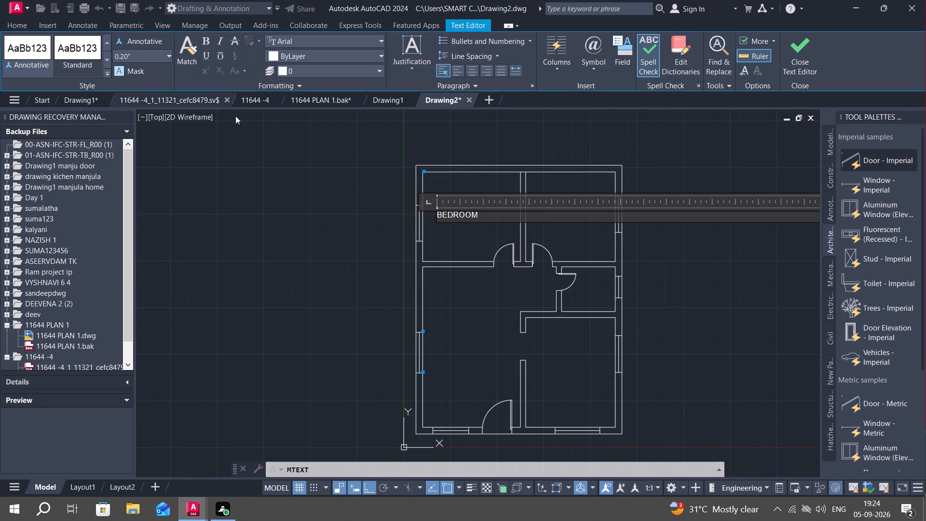
# Set the text height of the BEDROOM label to 8" and finish the text.
pyautogui.doubleClick(446, 214)
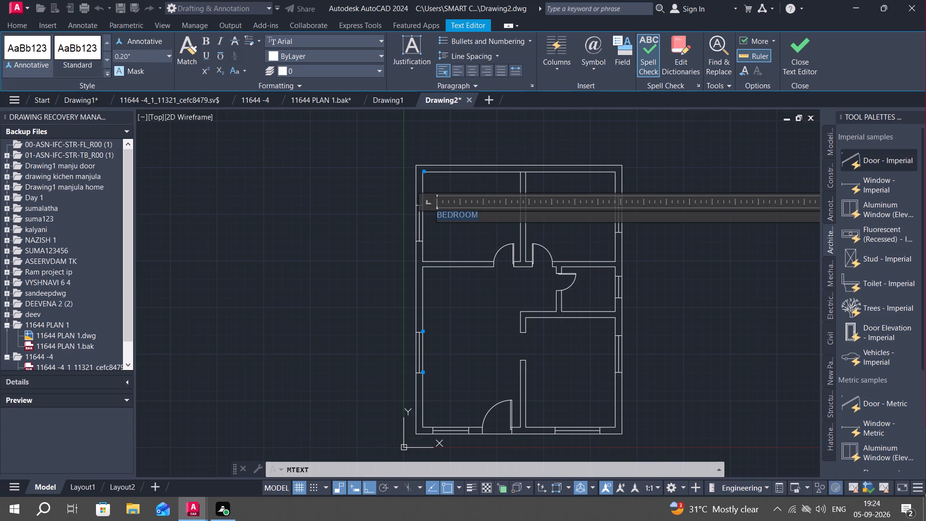
pyautogui.click(136, 60)
pyautogui.press('BackSpace')
pyautogui.write('8"')
pyautogui.press('Return')
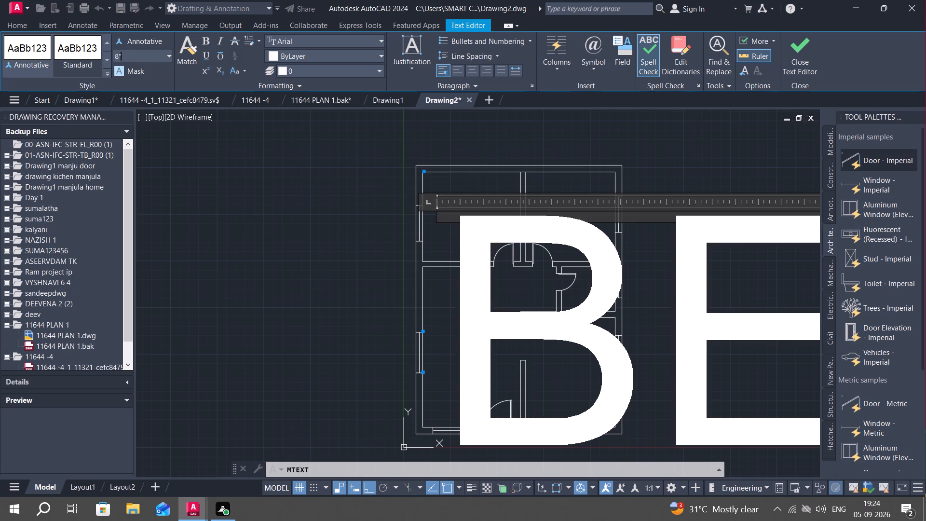
pyautogui.click(303, 216)
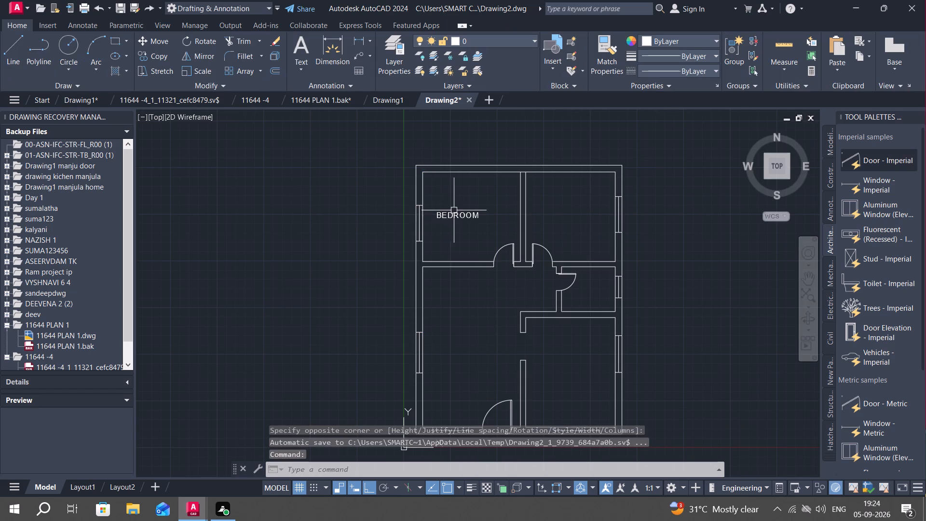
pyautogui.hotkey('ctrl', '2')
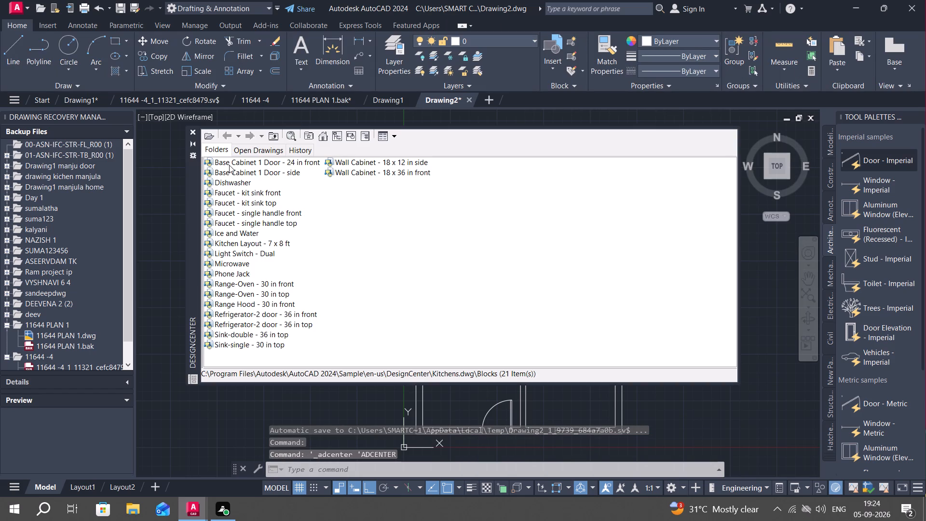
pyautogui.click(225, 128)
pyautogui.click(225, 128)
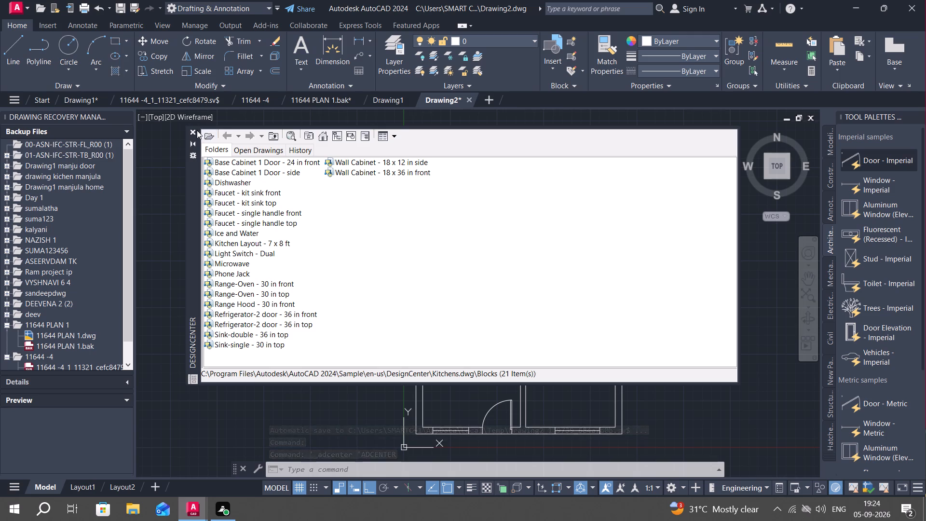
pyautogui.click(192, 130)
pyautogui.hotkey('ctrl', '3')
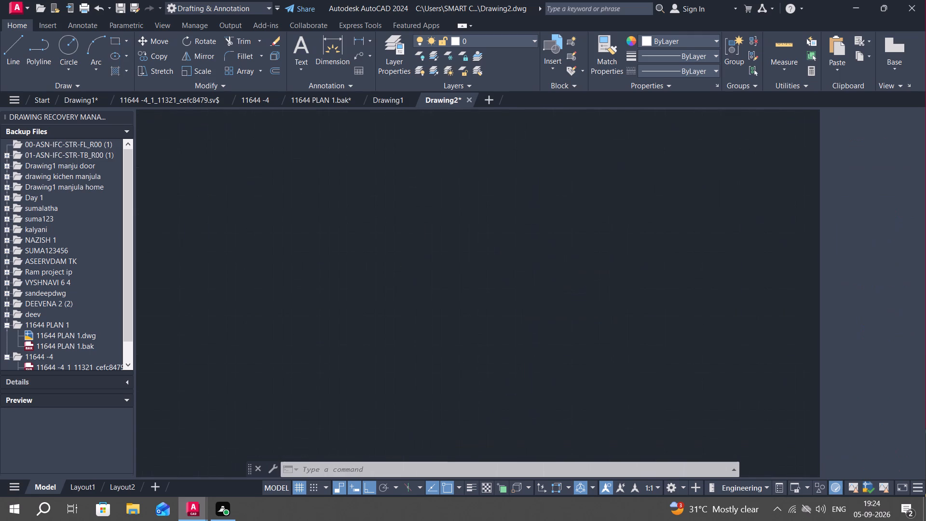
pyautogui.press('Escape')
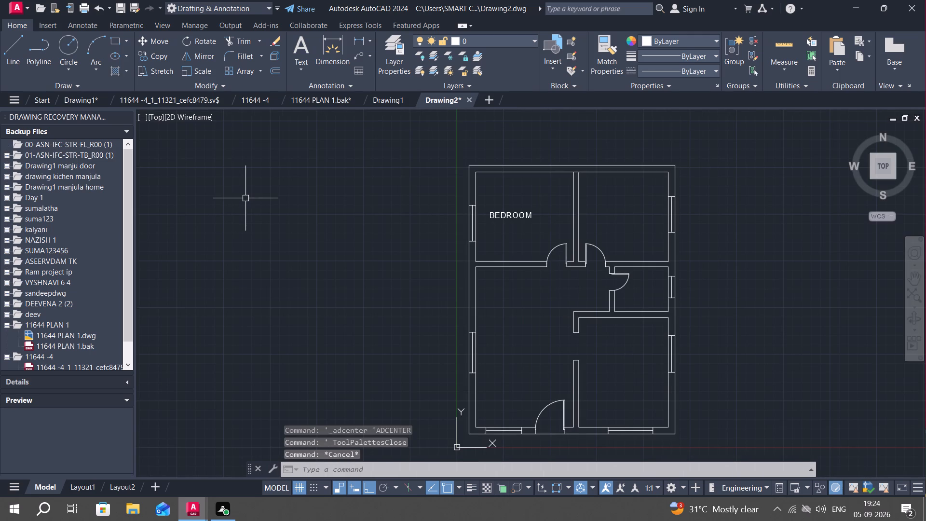
# Open DesignCenter and browse from the Sample folder through en-us to the DesignCenter folder of sample drawings.
pyautogui.hotkey('ctrl', '2')
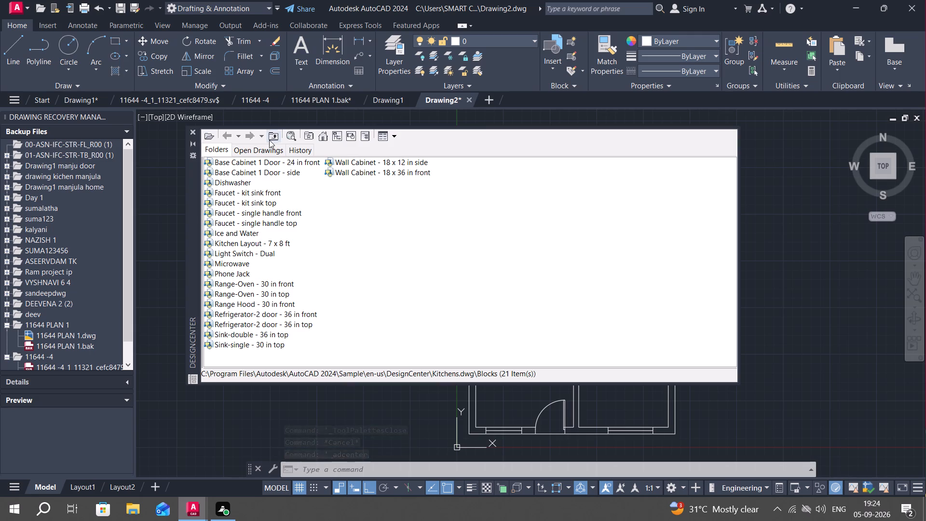
pyautogui.press('Escape')
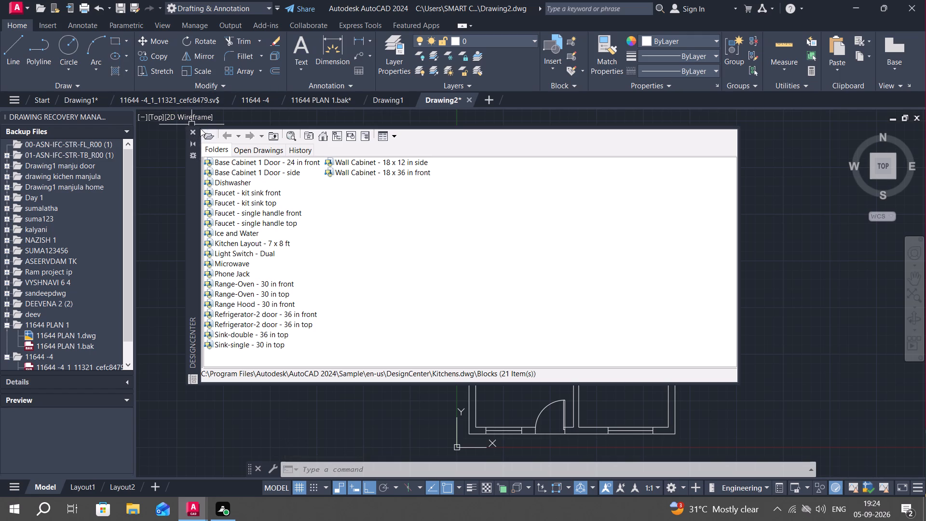
pyautogui.tripleClick(226, 134)
pyautogui.click(224, 133)
pyautogui.press('Escape')
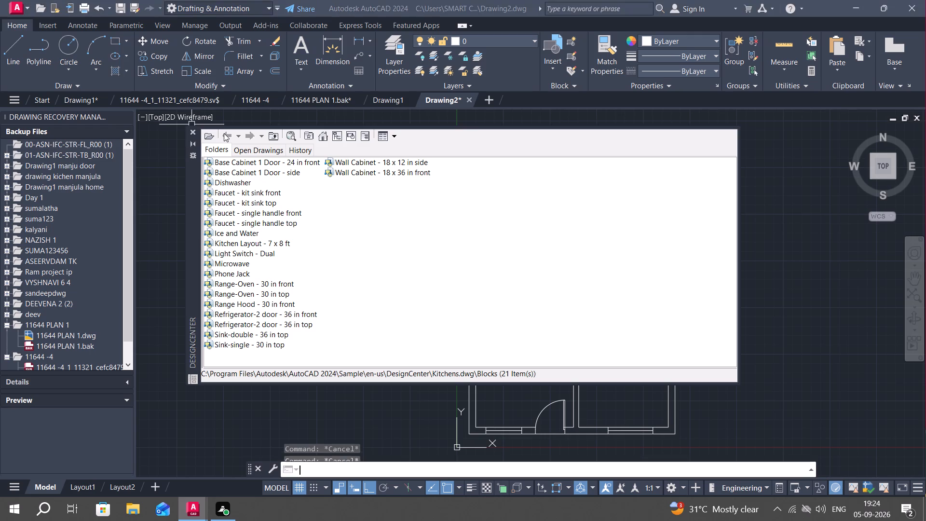
pyautogui.click(224, 133)
pyautogui.click(318, 137)
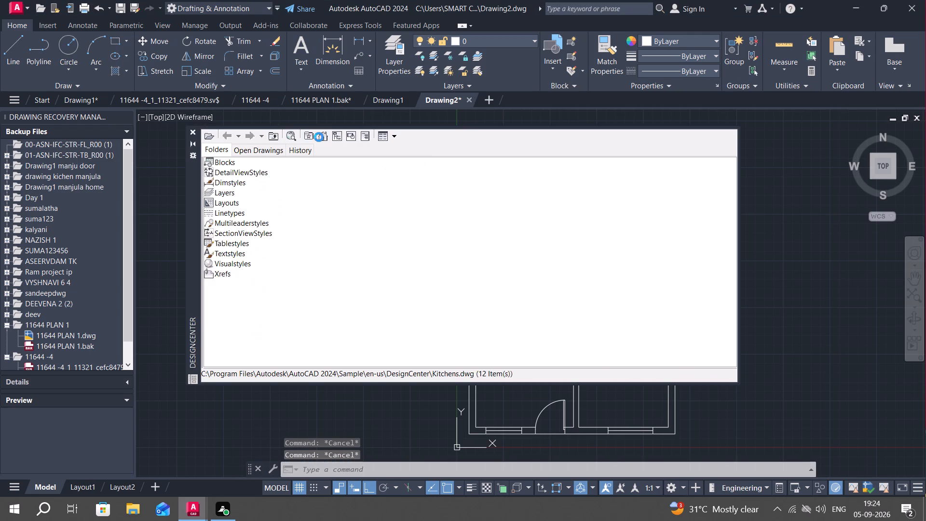
pyautogui.click(228, 182)
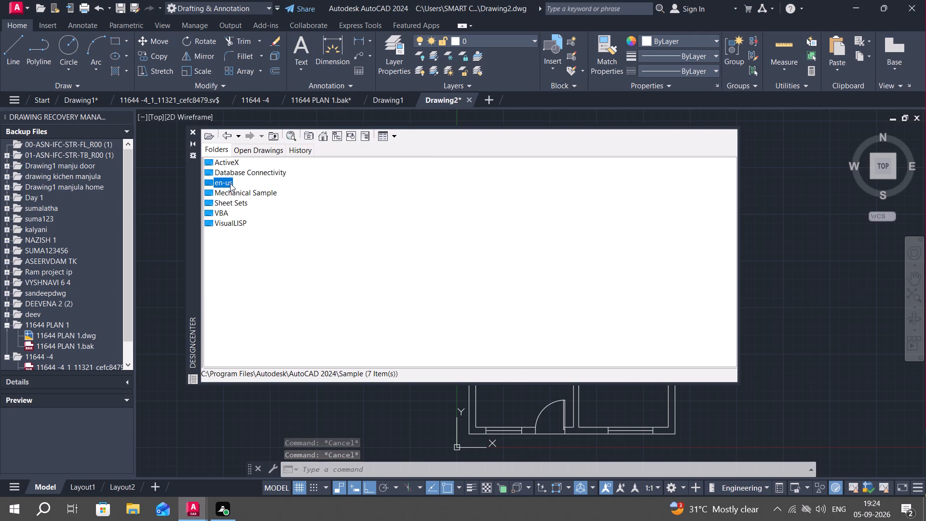
pyautogui.rightClick(228, 183)
pyautogui.click(232, 185)
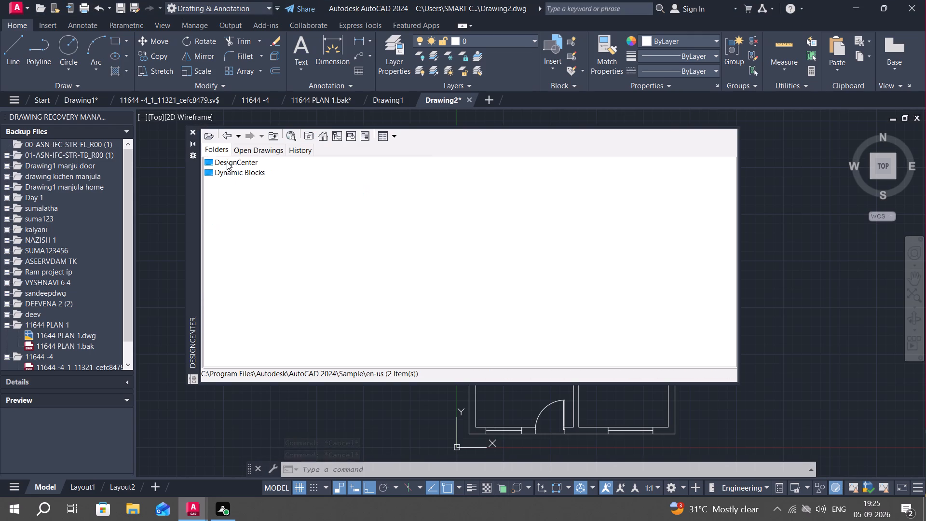
pyautogui.click(227, 162)
pyautogui.rightClick(227, 162)
pyautogui.click(238, 173)
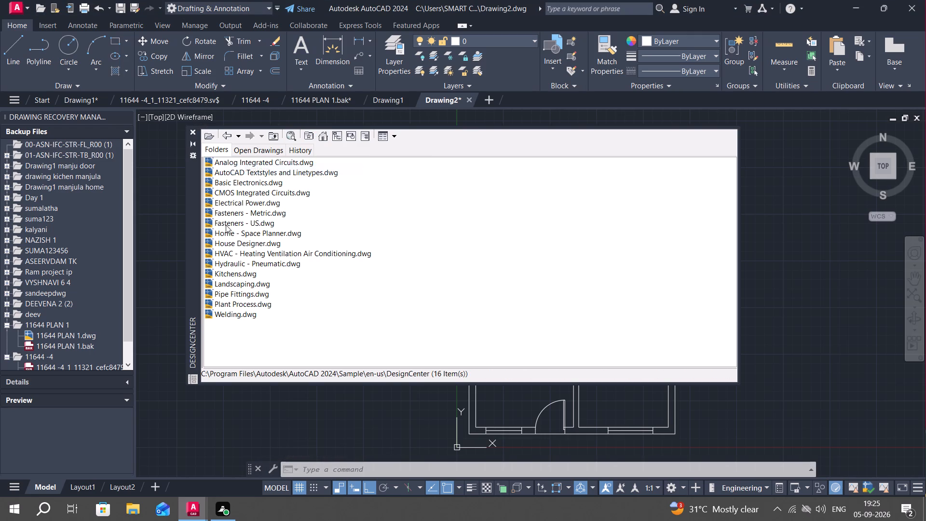
# Open the Blocks collection of Home - Space Planner.dwg.
pyautogui.click(228, 232)
pyautogui.rightClick(228, 231)
pyautogui.click(234, 237)
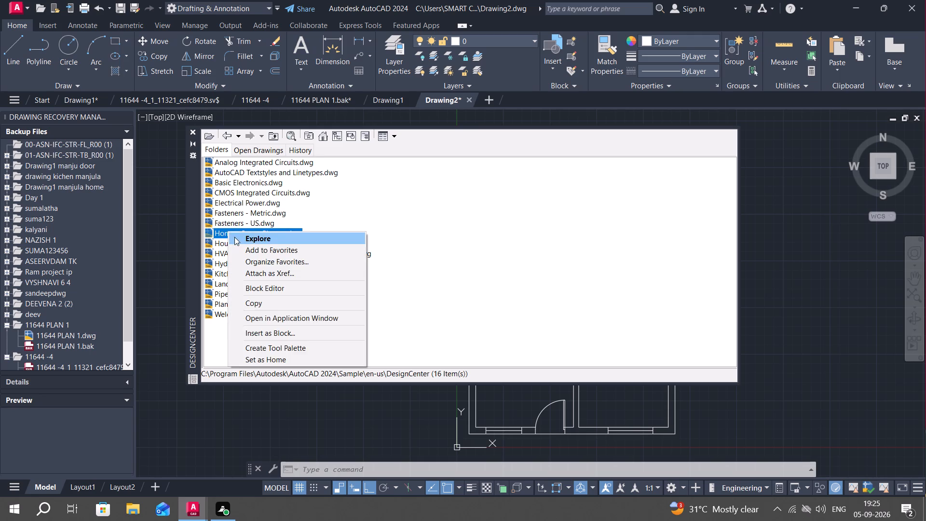
pyautogui.click(218, 160)
pyautogui.rightClick(218, 160)
pyautogui.click(218, 160)
pyautogui.click(220, 161)
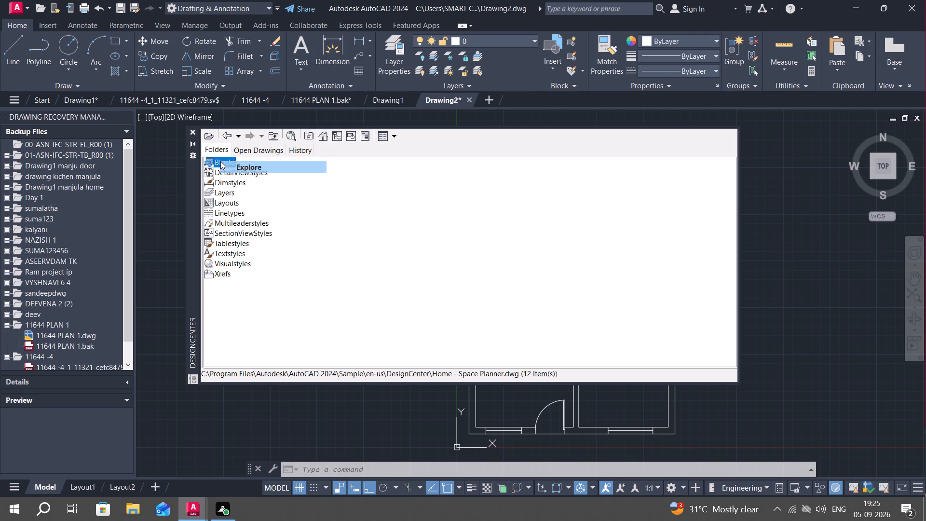
# Insert the Bed - Queen block at scale 1.00 and angle 0 in the empty area right of the floor plan.
pyautogui.click(221, 165)
pyautogui.rightClick(221, 165)
pyautogui.click(221, 165)
pyautogui.click(240, 176)
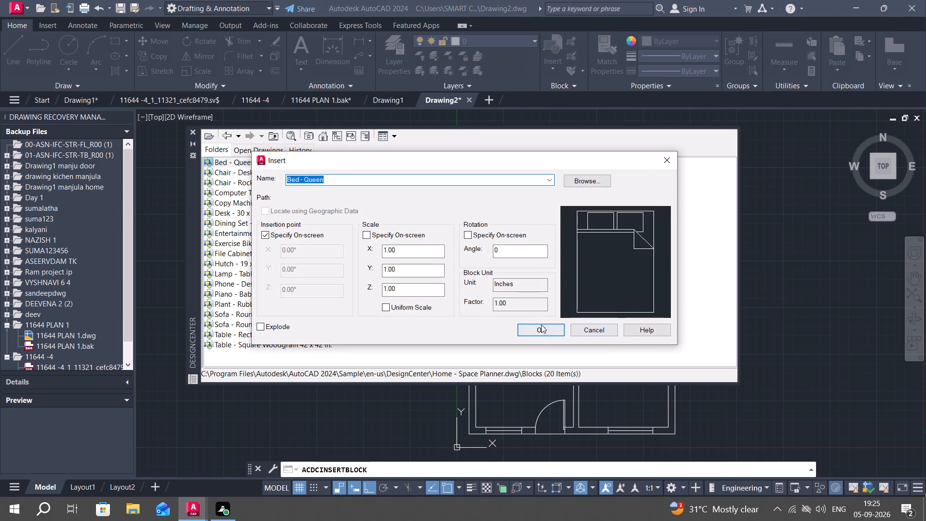
pyautogui.click(539, 328)
pyautogui.click(757, 327)
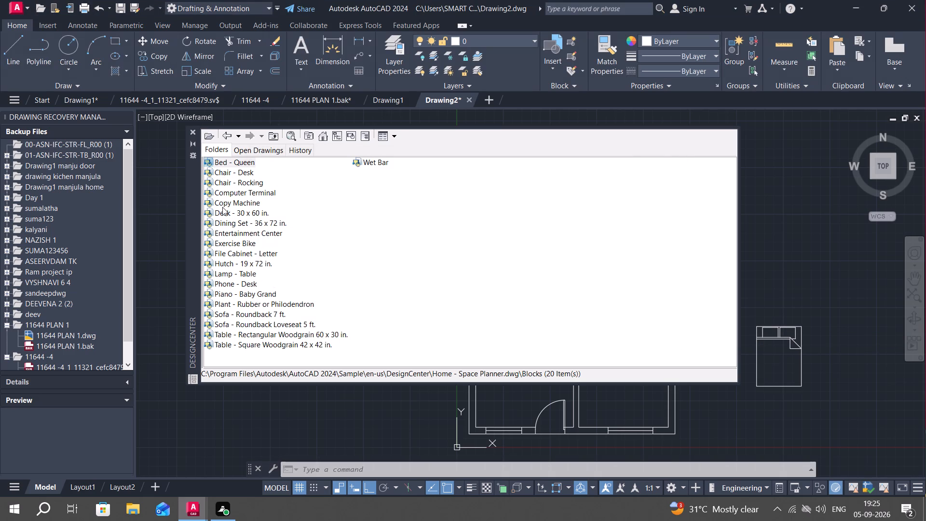
# Insert the Dining Set - 36 x 72 in. block at scale 1.00 above the bed beside the plan, and close DesignCenter.
pyautogui.click(224, 220)
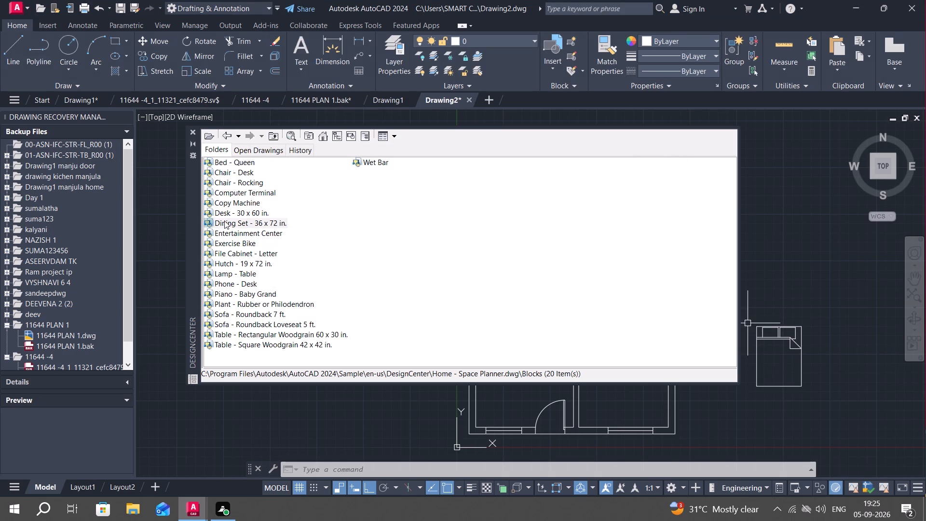
pyautogui.rightClick(224, 220)
pyautogui.click(224, 220)
pyautogui.click(243, 223)
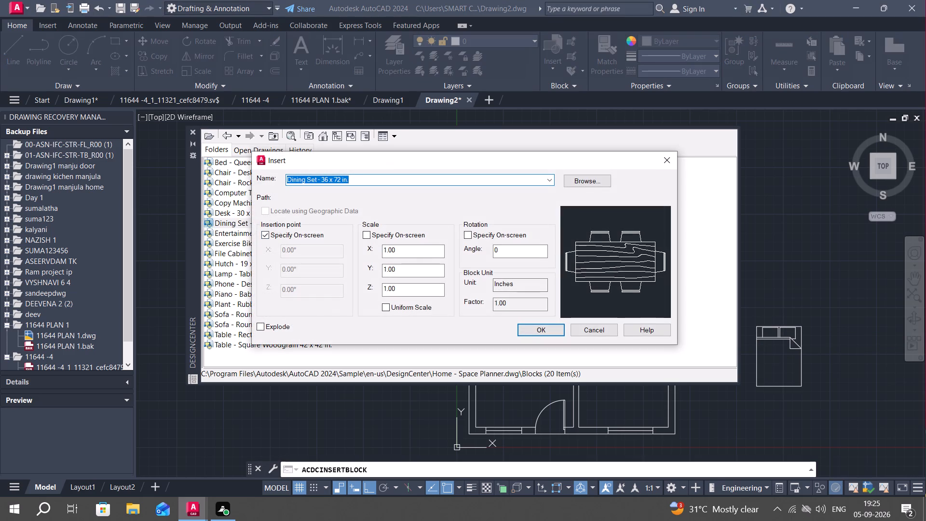
pyautogui.click(548, 332)
pyautogui.click(767, 281)
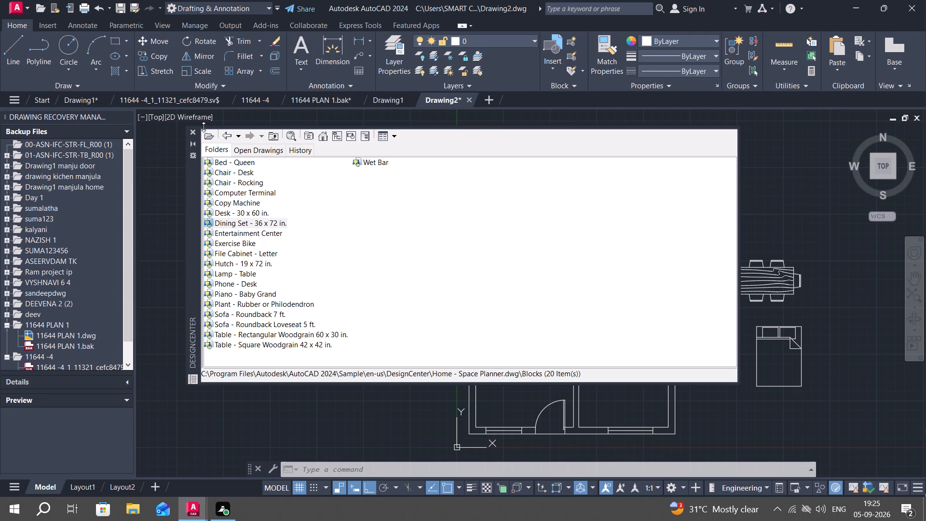
pyautogui.click(192, 131)
pyautogui.hotkey('ctrl', '2')
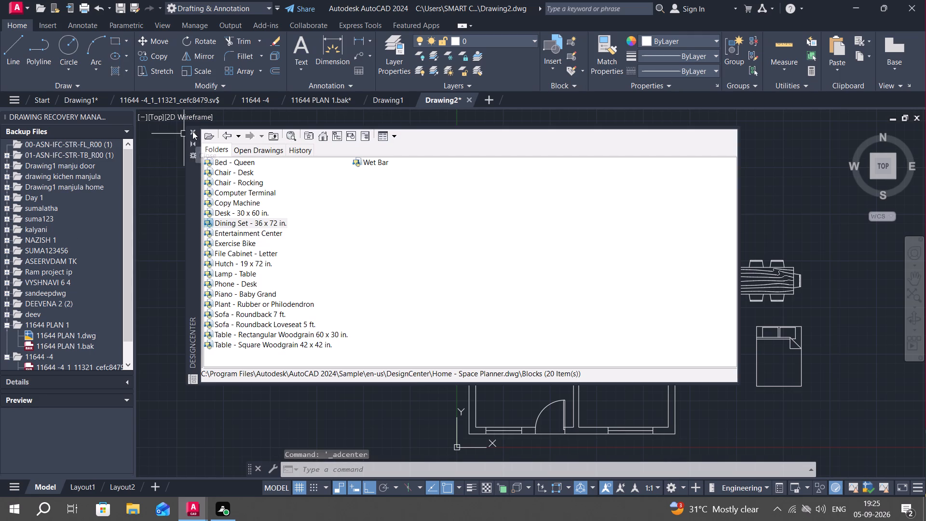
pyautogui.click(192, 131)
# Insert the Toilet - Imperial block from the architectural tool palette between the floor plan and the bed.
pyautogui.hotkey('ctrl', '3')
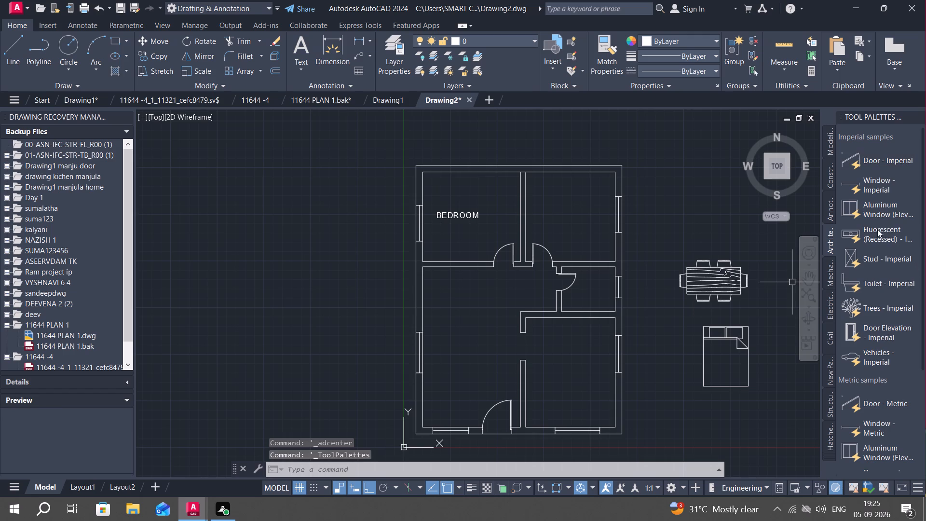
pyautogui.click(854, 162)
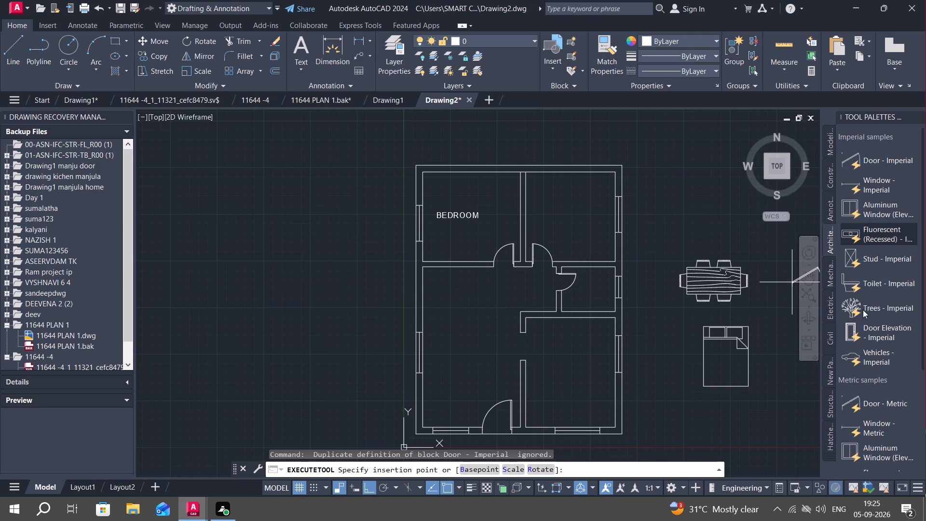
pyautogui.click(845, 286)
pyautogui.click(660, 316)
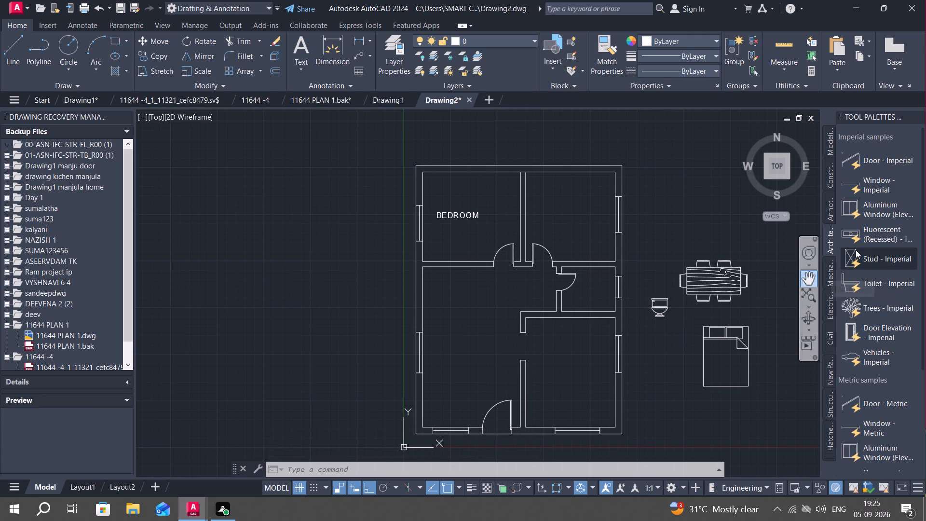
# Copy the dining set from beside the plan into the upper part of the room below the bedroom.
pyautogui.write('CO')
pyautogui.press('Escape')
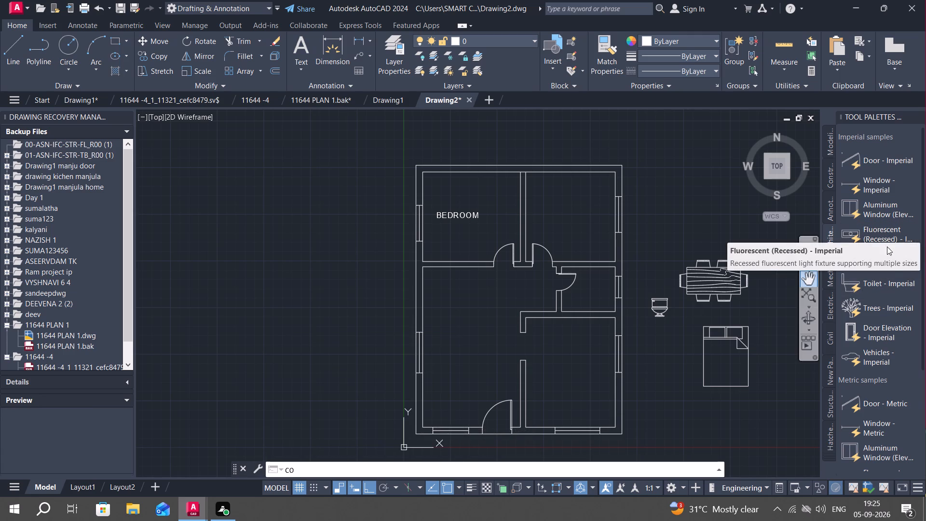
pyautogui.write('CO')
pyautogui.press('space')
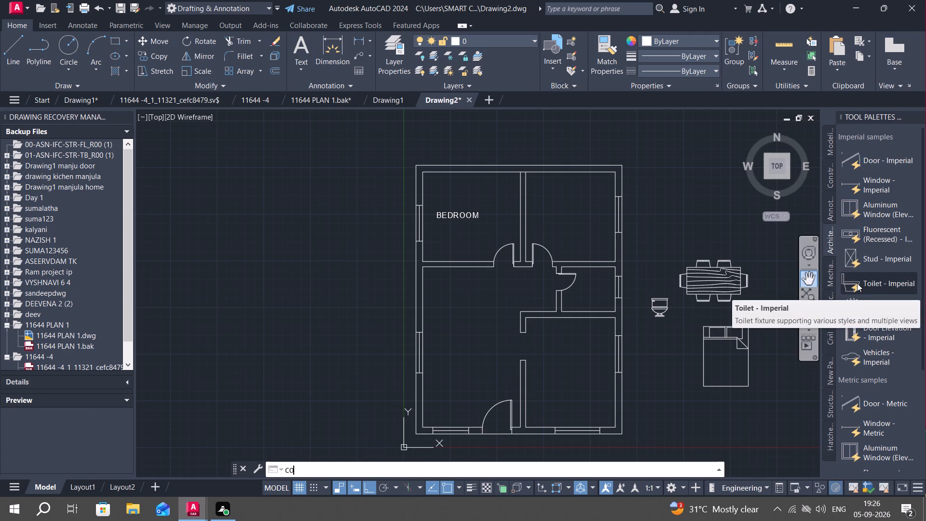
pyautogui.click(726, 288)
pyautogui.rightClick(725, 288)
pyautogui.click(725, 287)
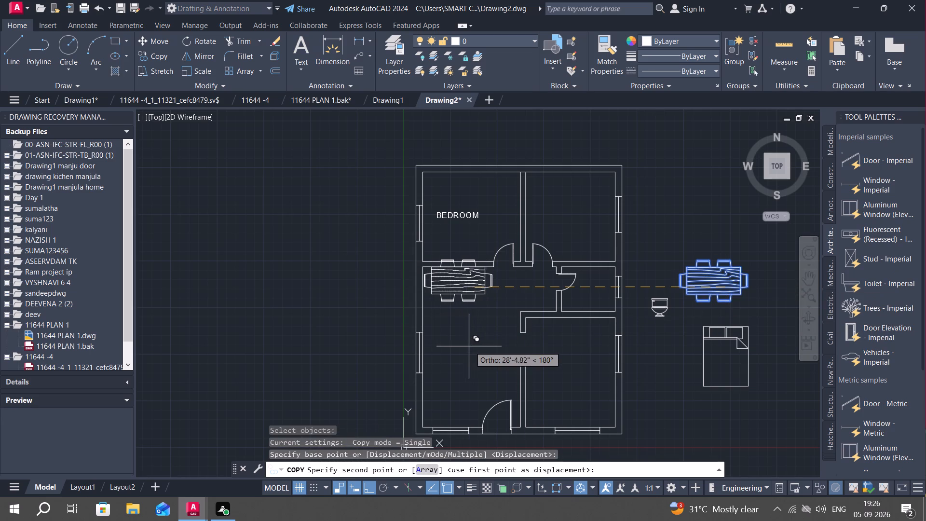
pyautogui.press('F8')
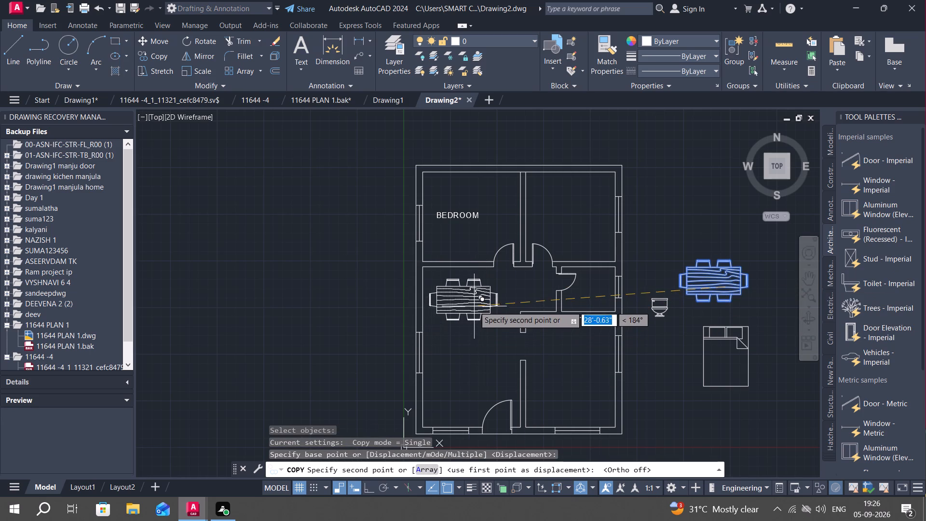
pyautogui.click(477, 301)
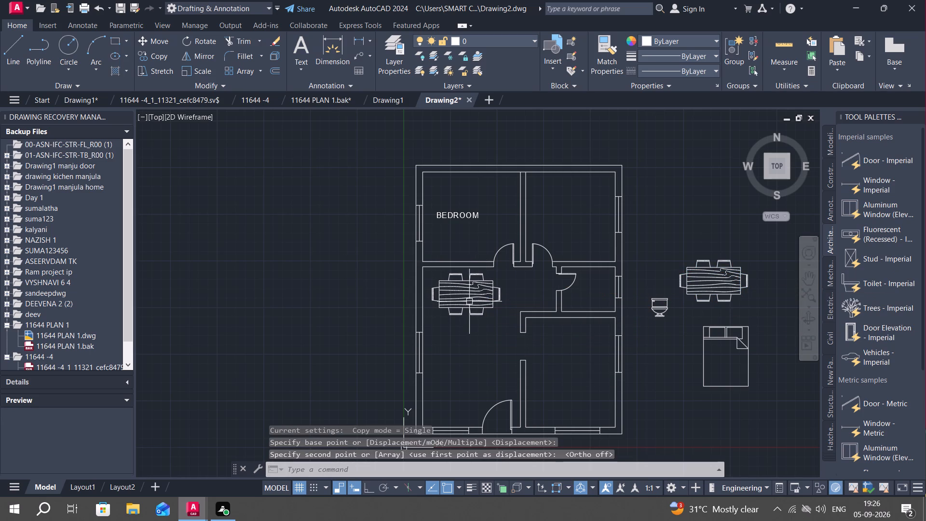
# Scale the copied dining set to about 0.70 from its left end.
pyautogui.write('SC')
pyautogui.press('space')
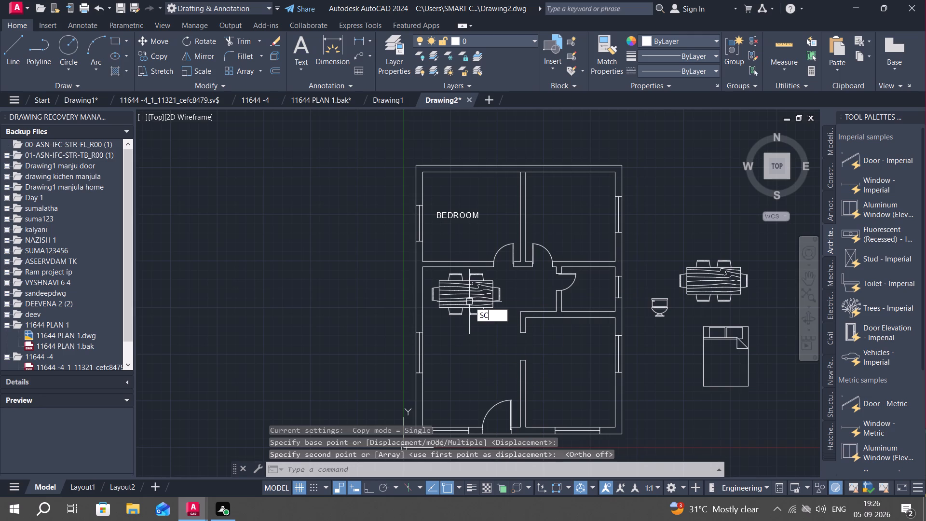
pyautogui.click(457, 295)
pyautogui.rightClick(457, 295)
pyautogui.click(433, 294)
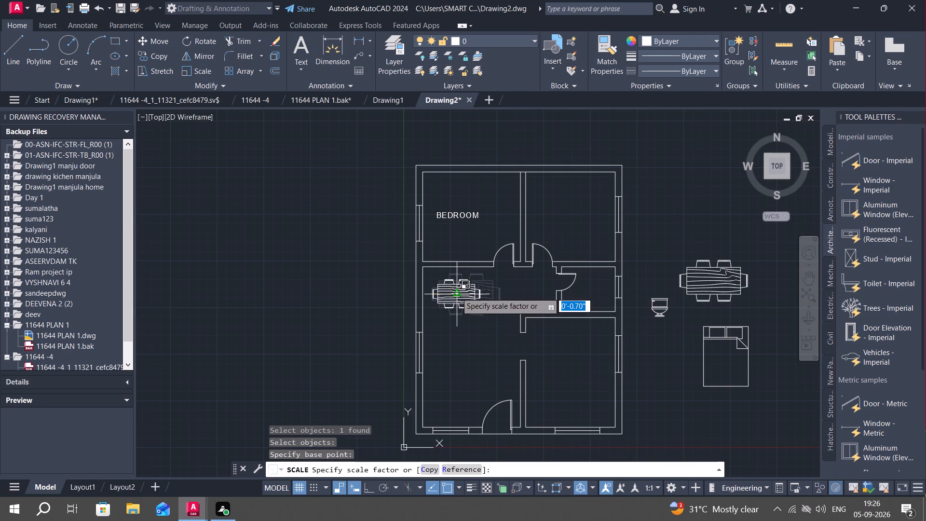
pyautogui.click(456, 292)
# Delete the original dining set outside the floor plan.
pyautogui.click(697, 288)
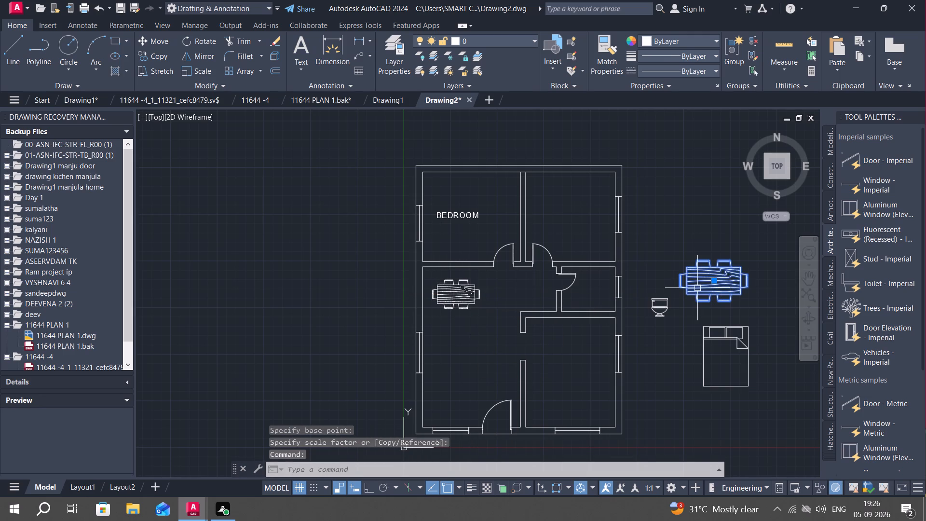
pyautogui.press('Delete')
# Flip the toilet block beside the plan vertically so its bowl points down.
pyautogui.click(663, 310)
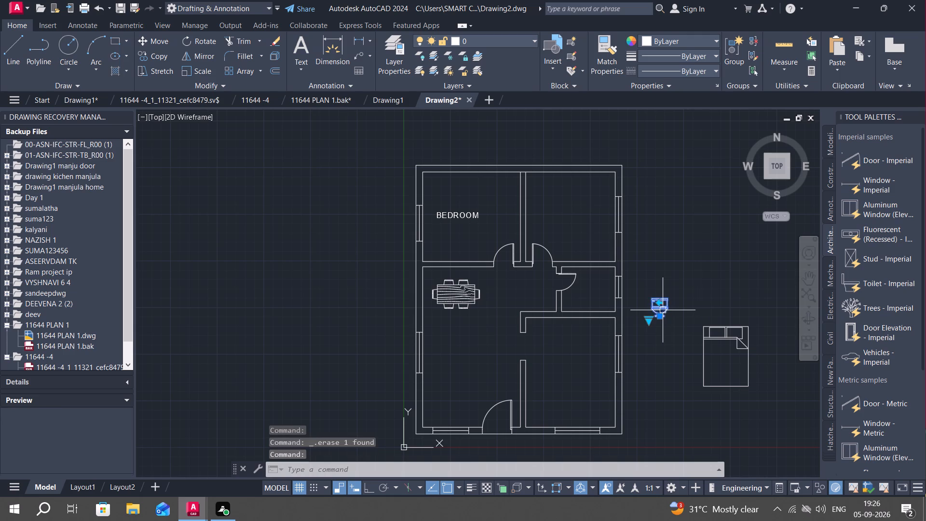
pyautogui.click(651, 320)
pyautogui.click(667, 340)
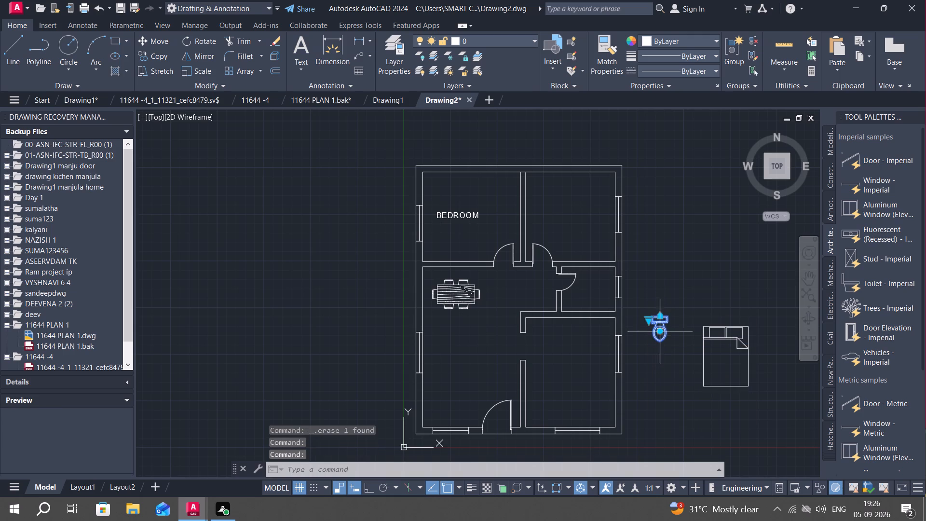
pyautogui.press('Escape')
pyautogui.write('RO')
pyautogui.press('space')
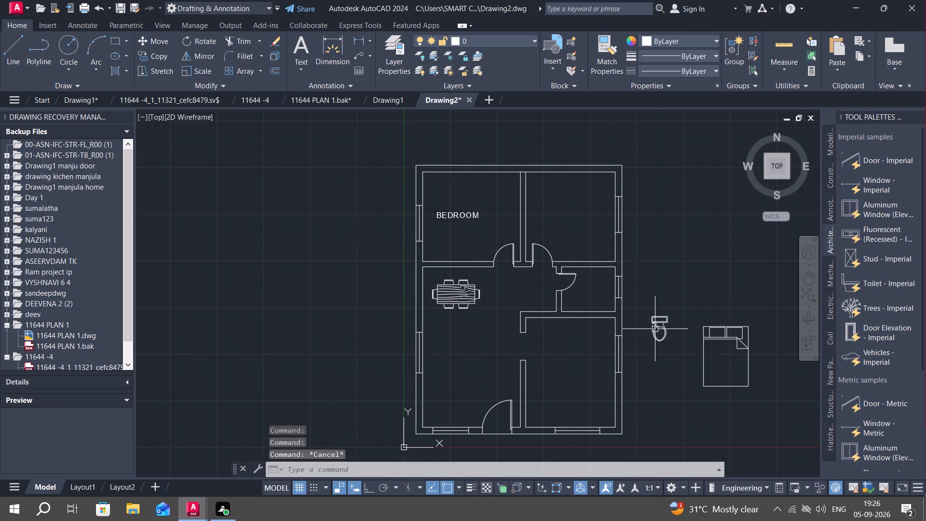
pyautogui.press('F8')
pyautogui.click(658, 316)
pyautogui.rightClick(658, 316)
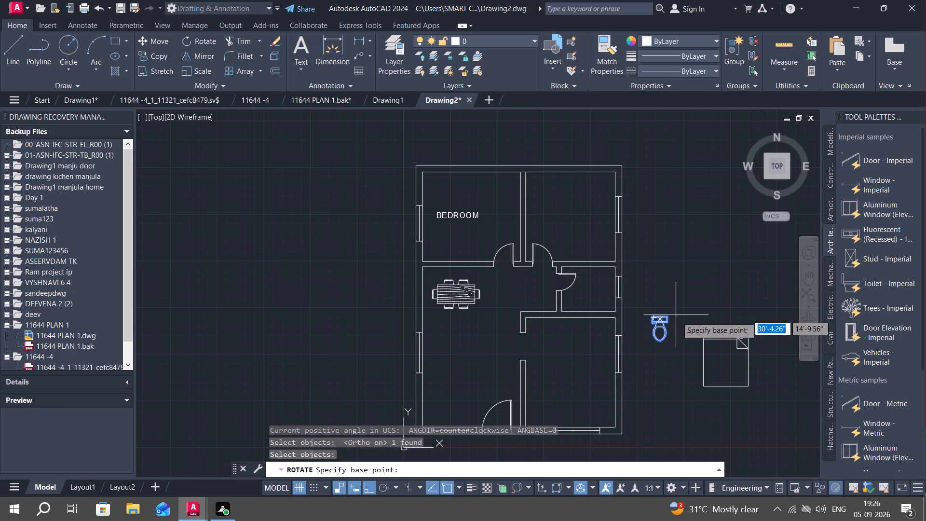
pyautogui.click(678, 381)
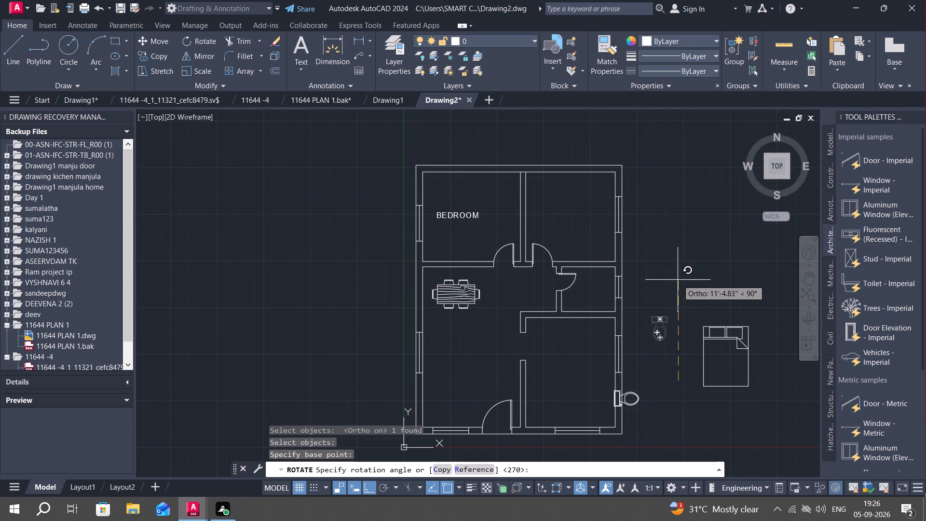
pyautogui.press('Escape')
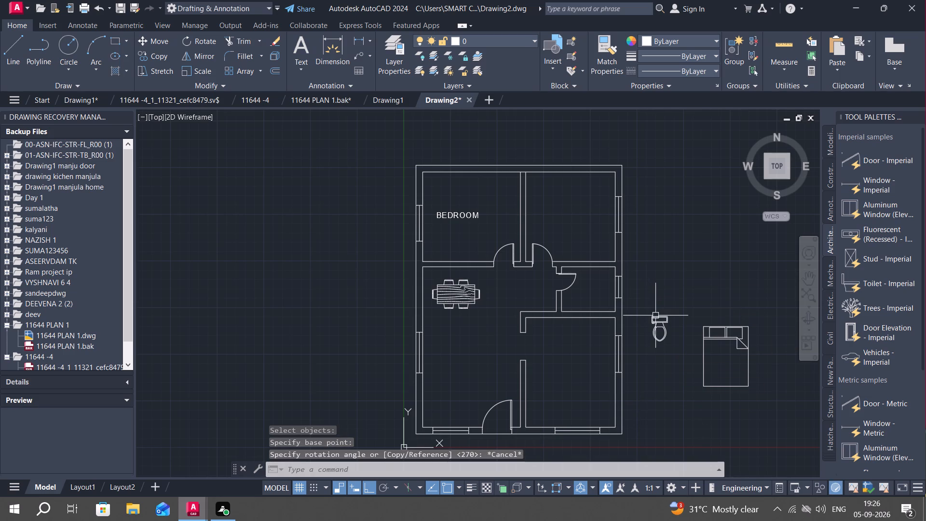
# Rotate the toilet block beside the plan by 270° so its bowl faces left.
pyautogui.write('RO')
pyautogui.press('space')
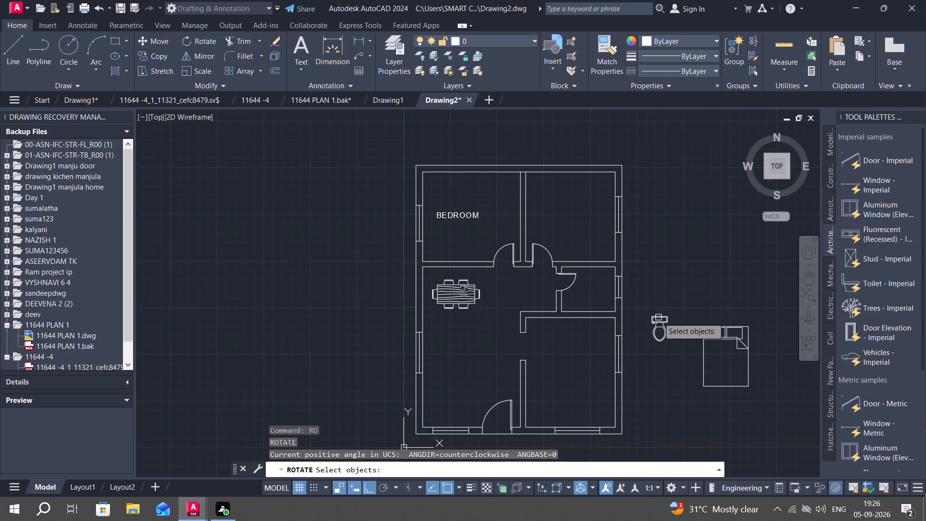
pyautogui.click(658, 317)
pyautogui.rightClick(658, 317)
pyautogui.click(672, 318)
pyautogui.click(672, 354)
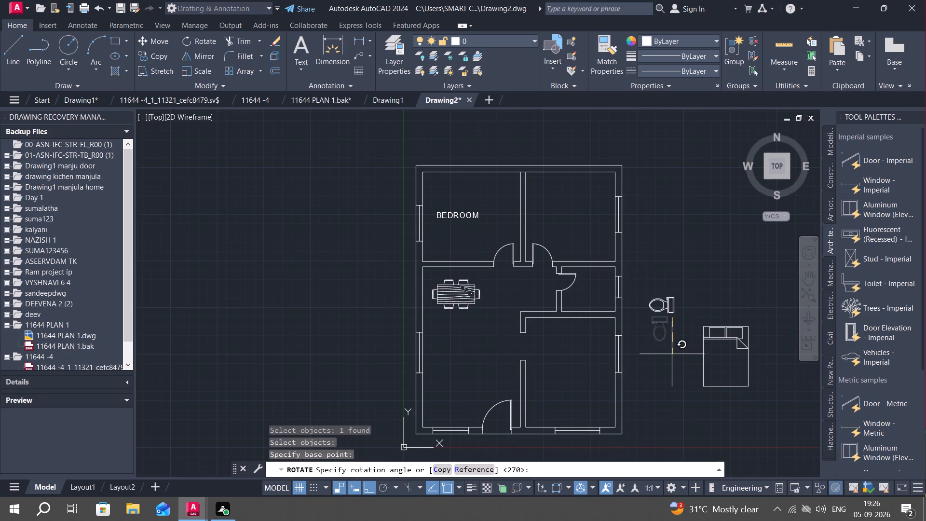
# Copy the toilet into the small bathroom, with its tank against the right wall beside the window.
pyautogui.write('CO')
pyautogui.press('space')
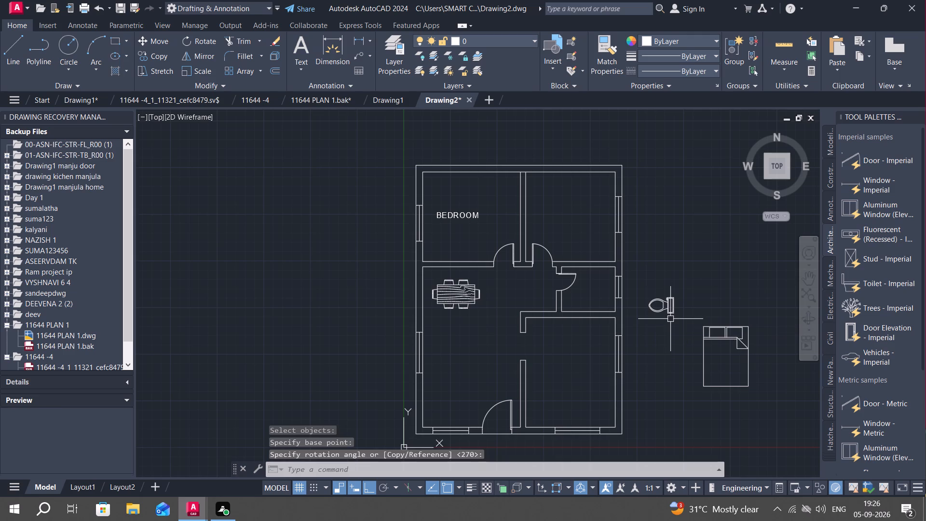
pyautogui.click(679, 310)
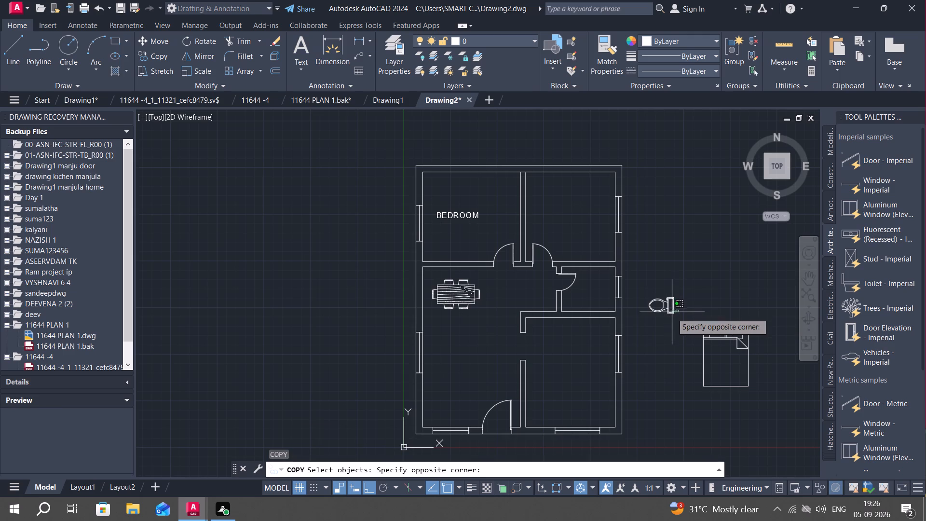
pyautogui.press('Escape')
pyautogui.click(671, 308)
pyautogui.rightClick(671, 308)
pyautogui.click(671, 308)
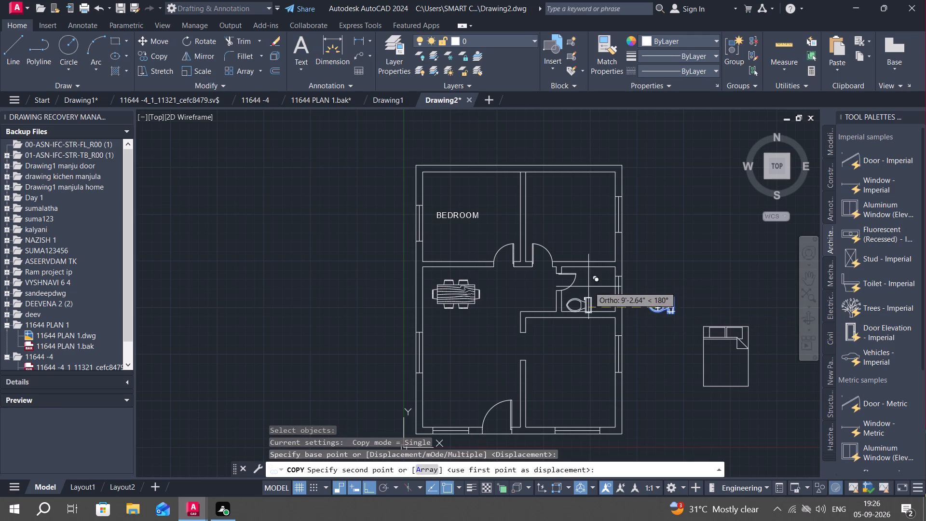
pyautogui.press('F8')
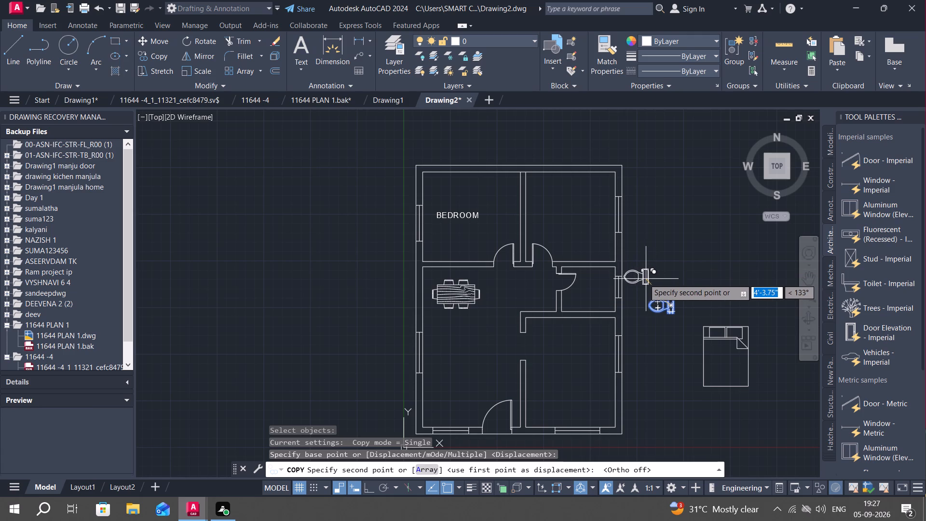
pyautogui.scroll(2, 607, 288)
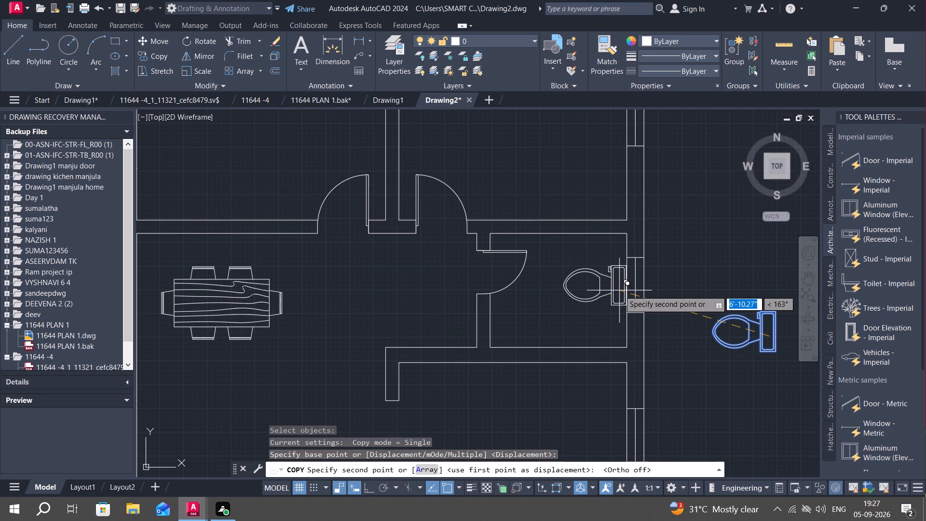
pyautogui.click(619, 289)
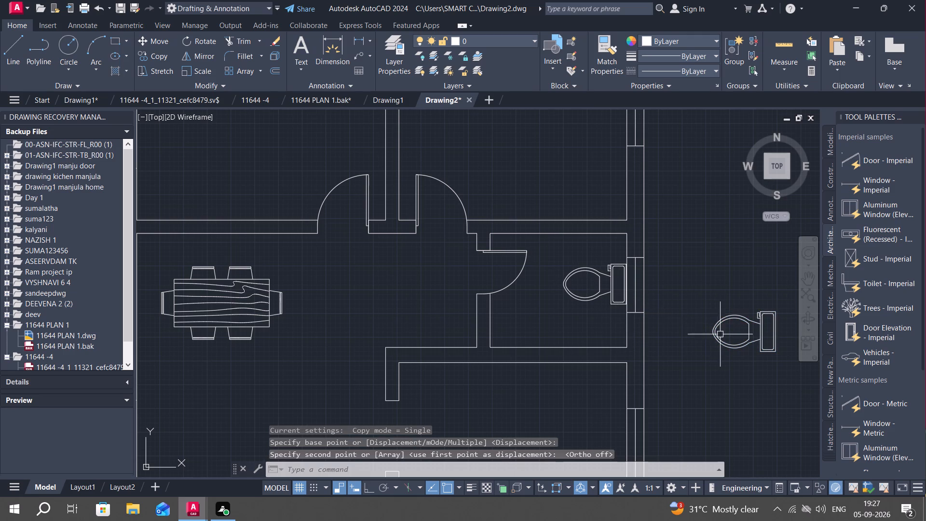
# Delete the original toilet outside the floor plan.
pyautogui.click(727, 335)
pyautogui.press('Escape')
pyautogui.click(712, 330)
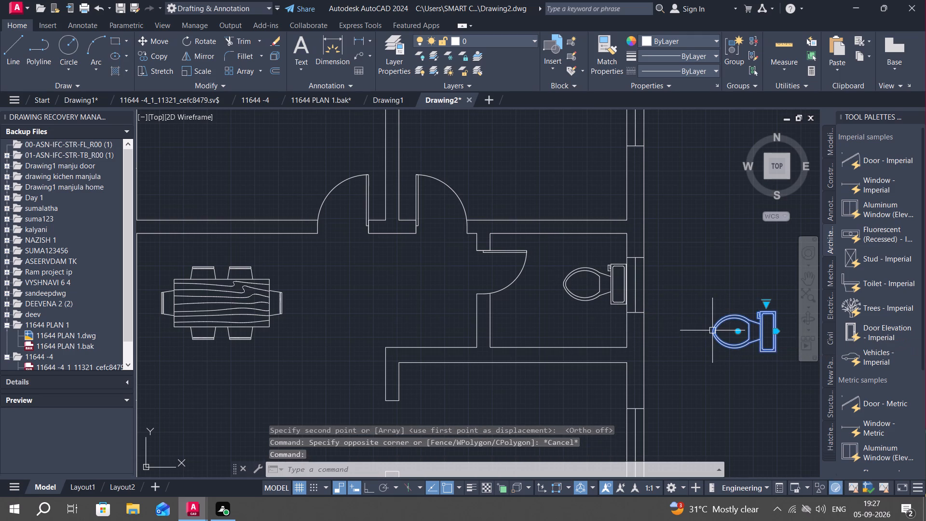
pyautogui.press('Delete')
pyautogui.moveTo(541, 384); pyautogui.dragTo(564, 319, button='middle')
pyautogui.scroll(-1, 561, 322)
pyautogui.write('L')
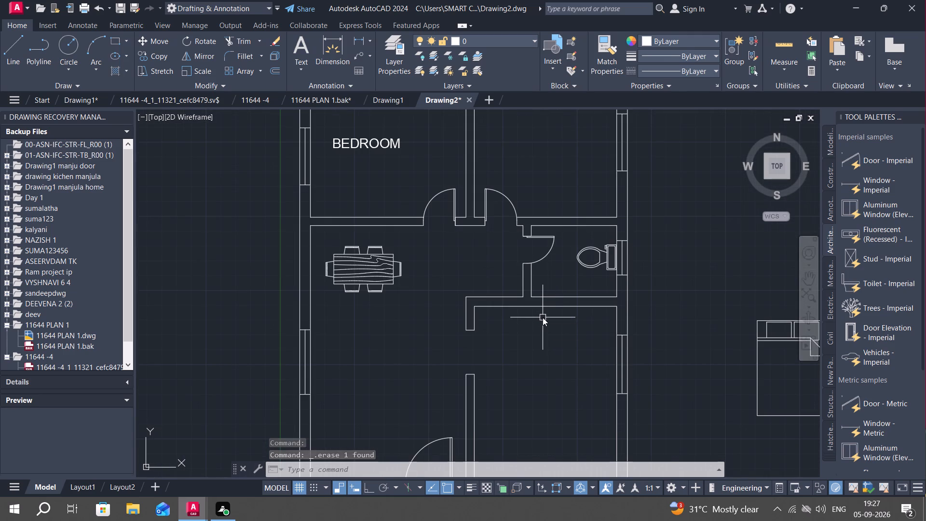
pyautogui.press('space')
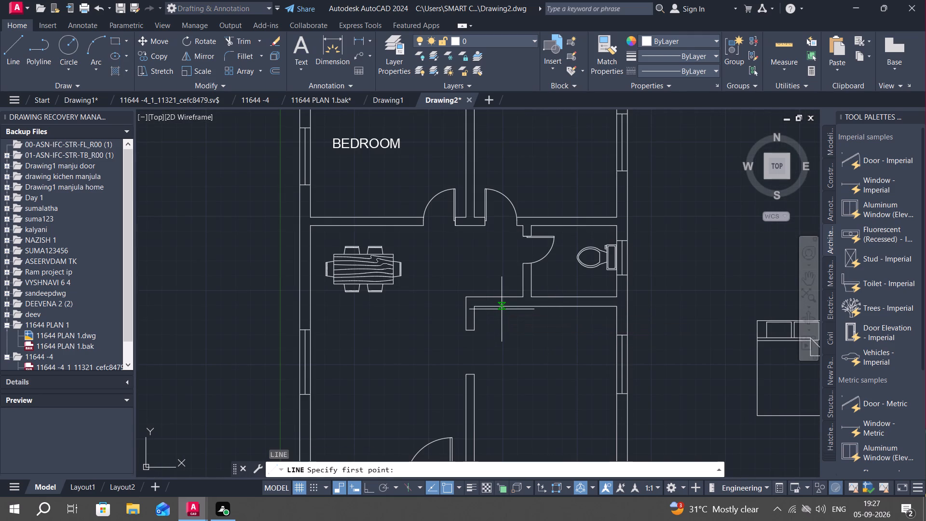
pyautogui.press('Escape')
# Offset the lower-right room's upper and right inner wall lines 2' inward for the counter edges.
pyautogui.press('o')
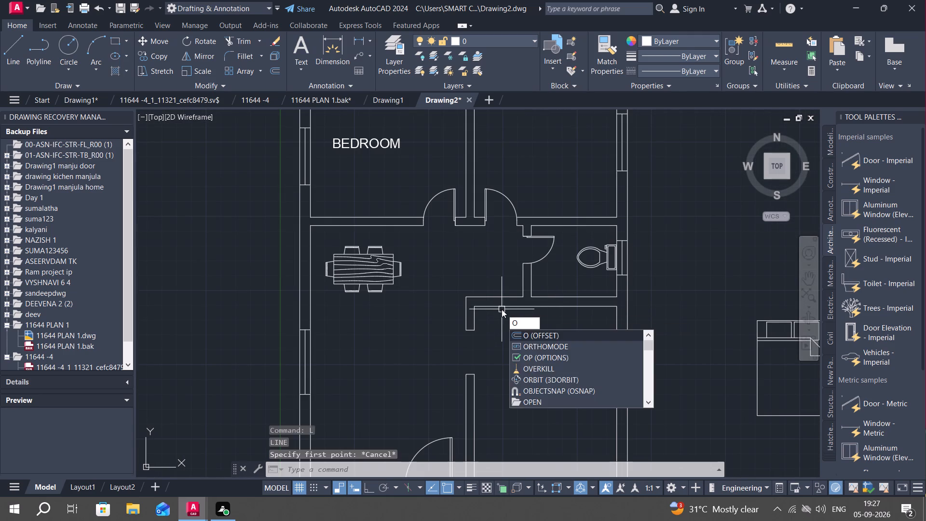
pyautogui.press('space')
pyautogui.write("2'")
pyautogui.press('space')
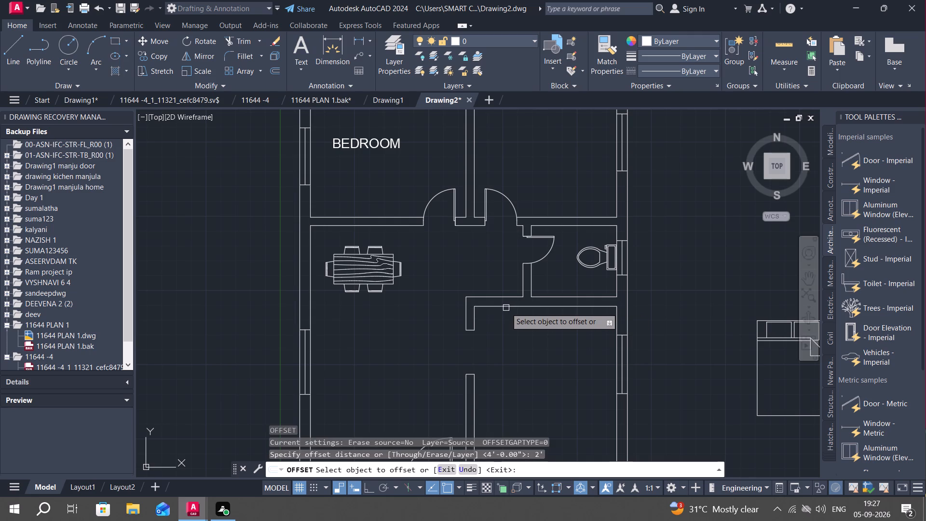
pyautogui.click(569, 308)
pyautogui.click(571, 335)
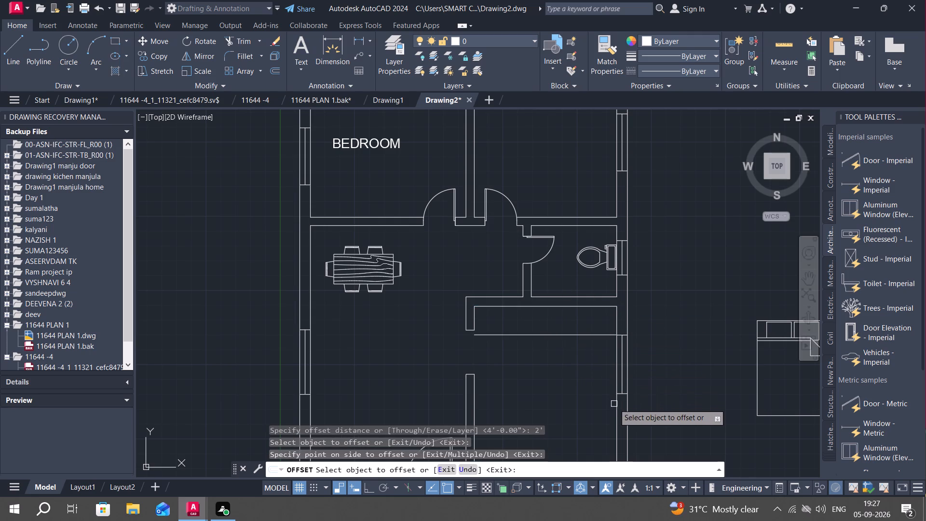
pyautogui.moveTo(615, 405); pyautogui.dragTo(607, 405)
pyautogui.click(572, 406)
pyautogui.press('Escape')
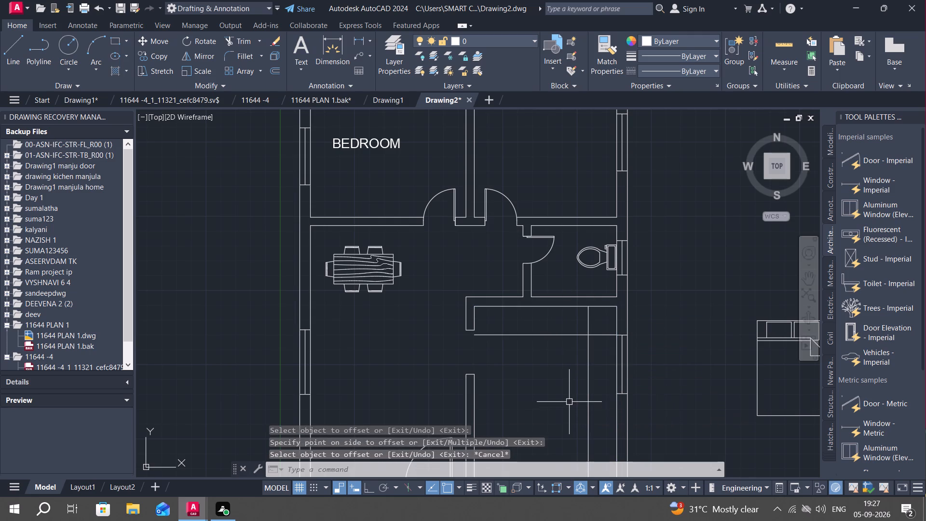
# Trim the overlapping ends of the two counter edge lines to form an L-shaped corner.
pyautogui.write('TR')
pyautogui.press('space')
pyautogui.moveTo(585, 321); pyautogui.dragTo(598, 344)
pyautogui.press('Escape')
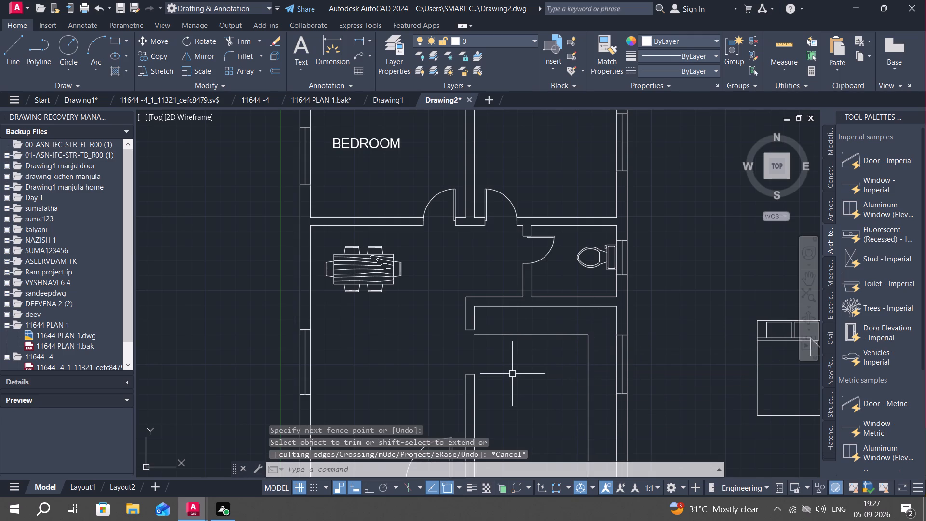
# Close the upper counter with a 2' vertical line near its left end and trim the counter edge left of that line.
pyautogui.write('L')
pyautogui.press('space')
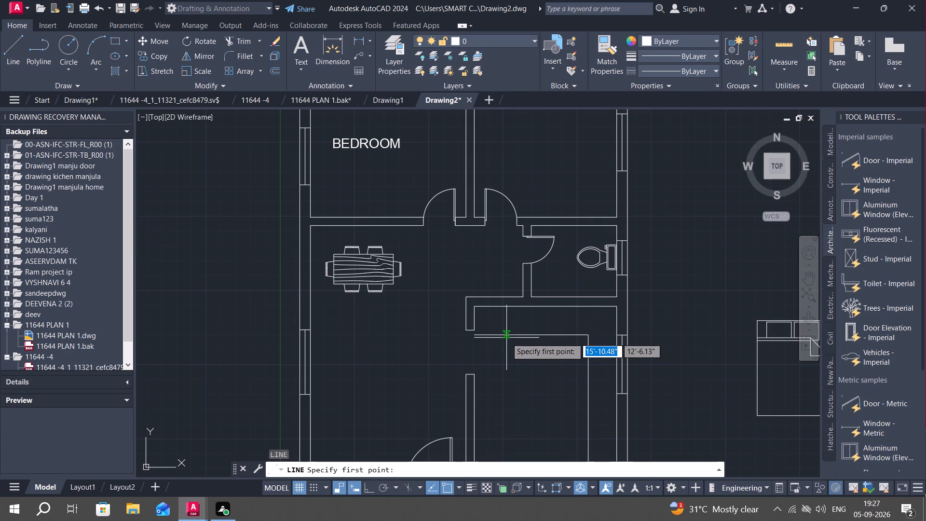
pyautogui.click(515, 336)
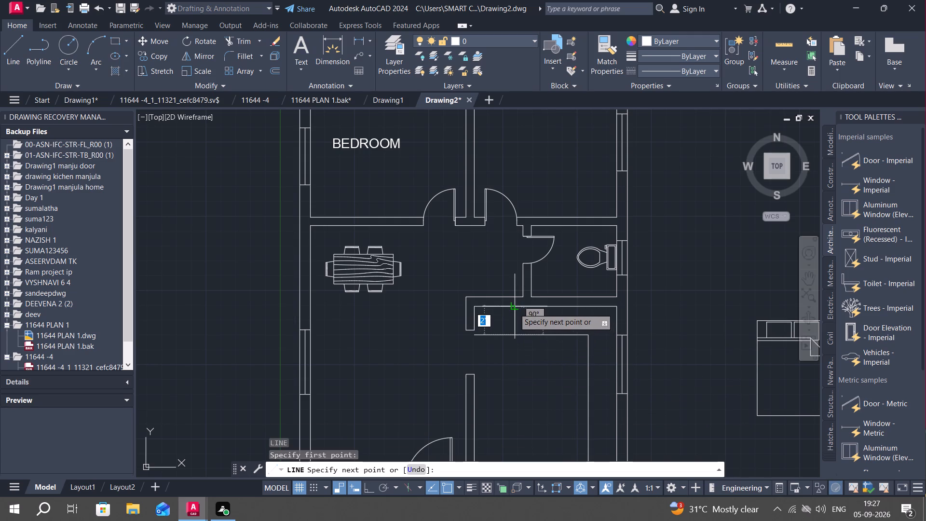
pyautogui.click(514, 308)
pyautogui.press('Escape')
pyautogui.write('TR')
pyautogui.press('space')
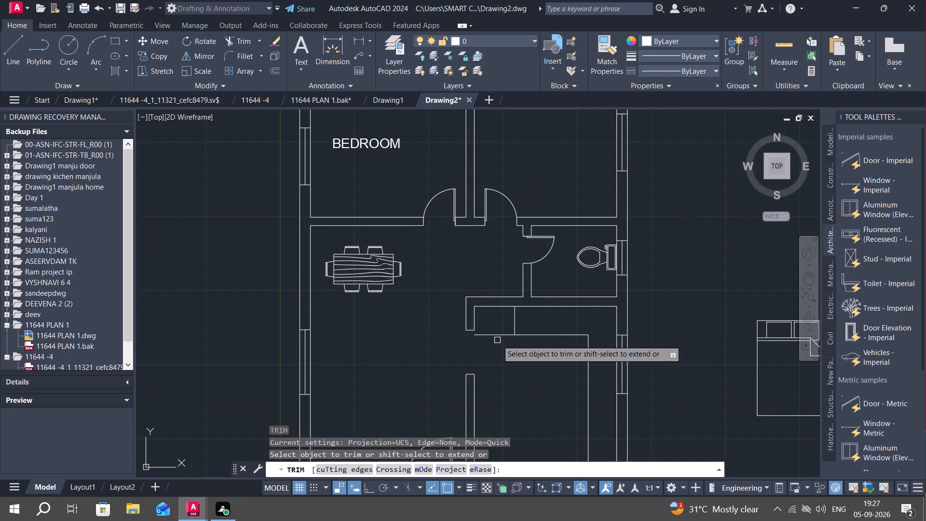
pyautogui.click(497, 333)
pyautogui.press('Escape')
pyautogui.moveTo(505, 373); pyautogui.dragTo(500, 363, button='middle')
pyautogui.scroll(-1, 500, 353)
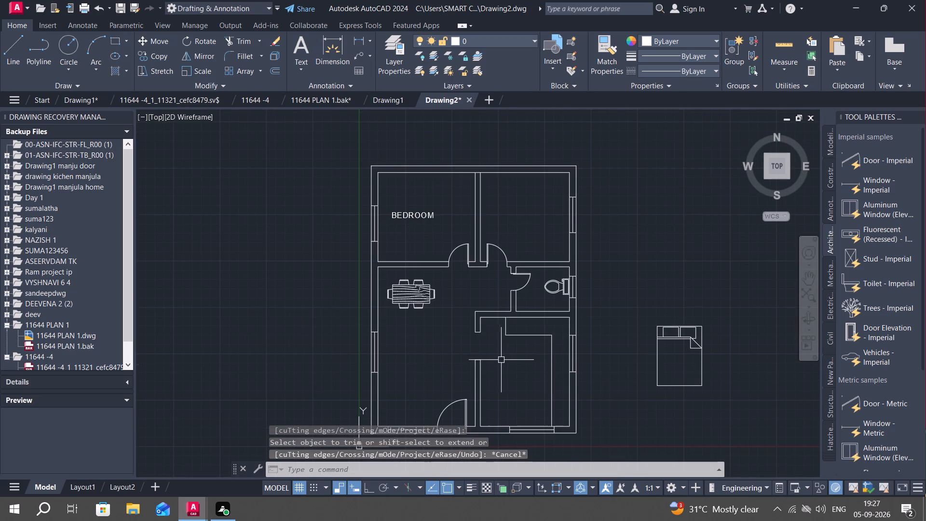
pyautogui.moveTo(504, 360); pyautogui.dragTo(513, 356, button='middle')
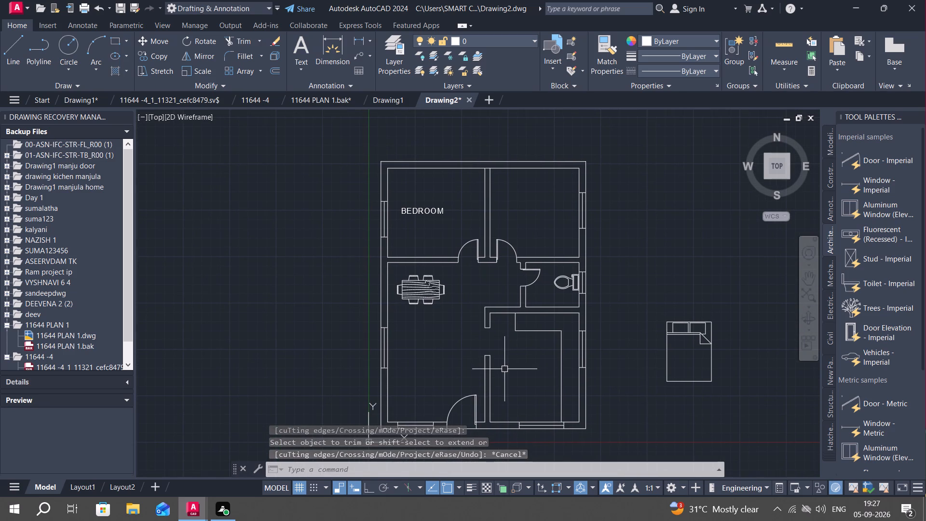
# Close the tool palettes to free up drawing space.
pyautogui.hotkey('ctrl', '3')
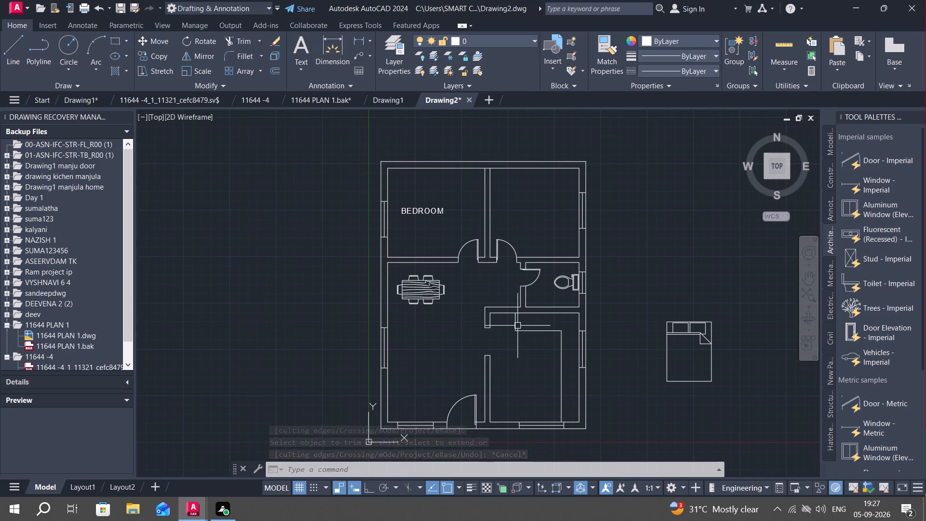
pyautogui.press('Escape')
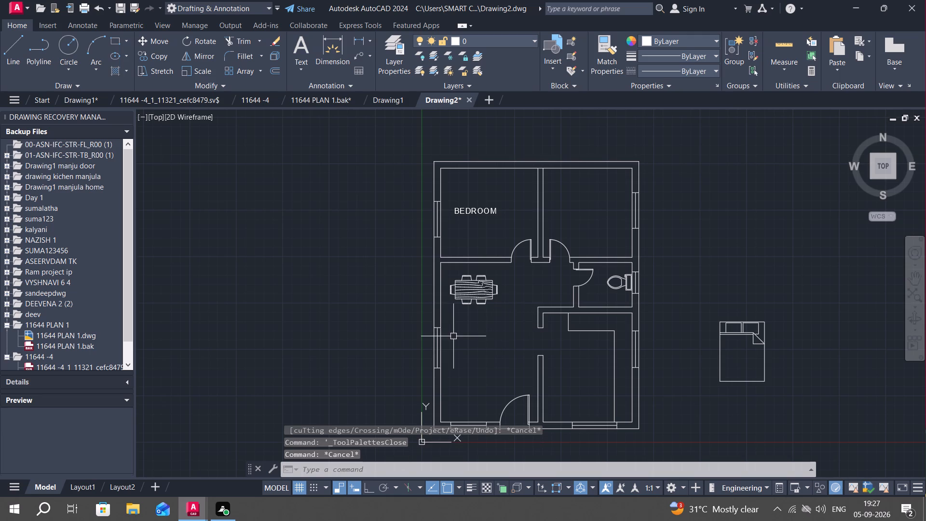
# Browse the blocks of the House Designer.dwg sample drawing in DesignCenter.
pyautogui.hotkey('ctrl', '2')
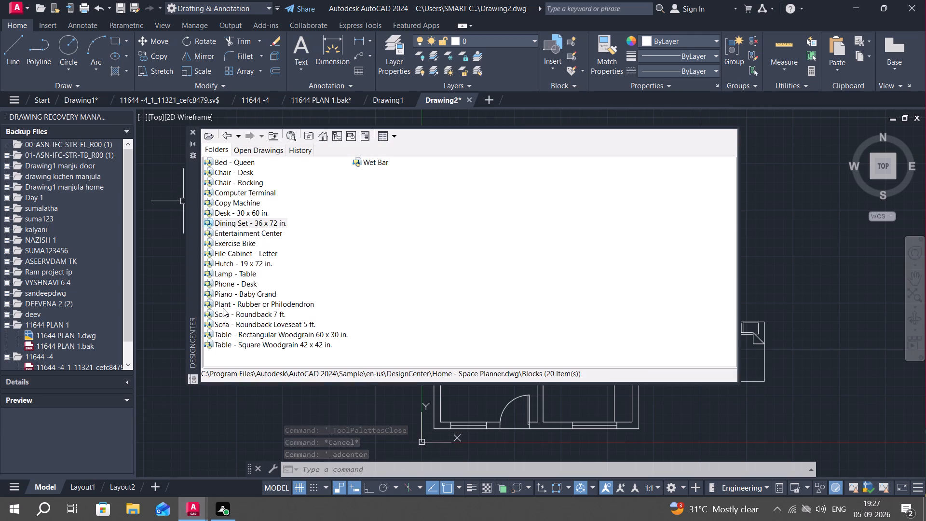
pyautogui.click(225, 134)
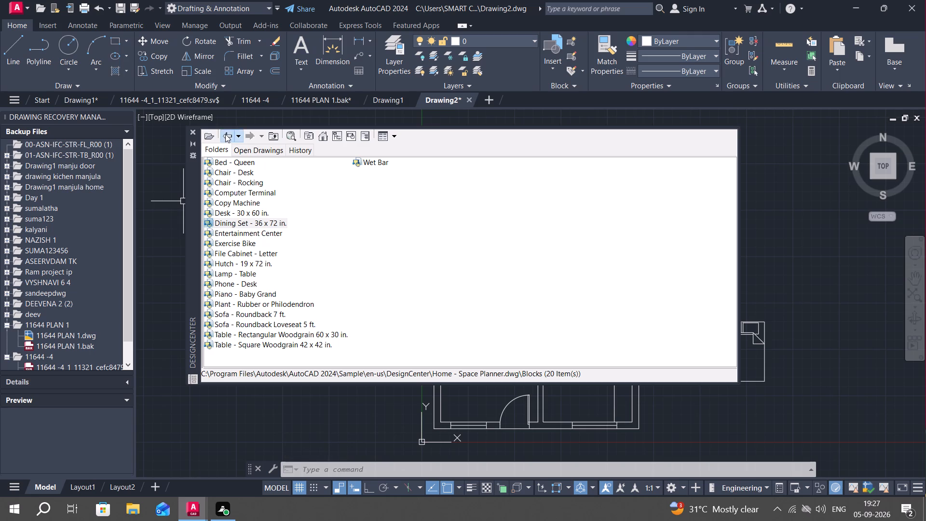
pyautogui.click(225, 134)
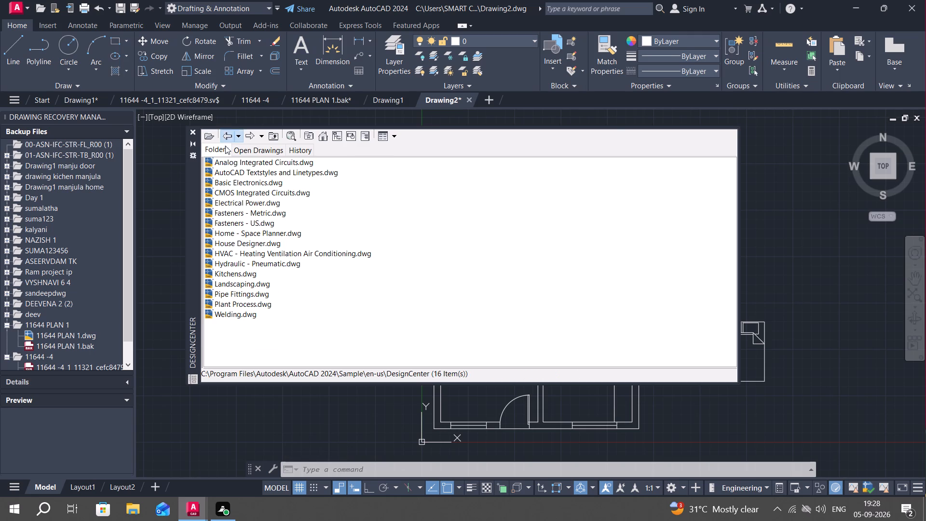
pyautogui.click(221, 244)
pyautogui.rightClick(221, 243)
pyautogui.click(232, 247)
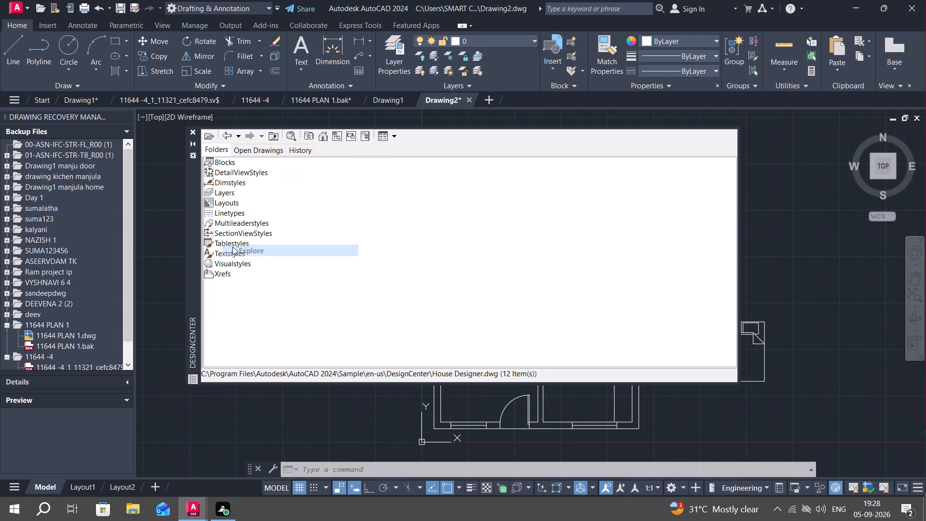
pyautogui.click(224, 165)
pyautogui.rightClick(224, 165)
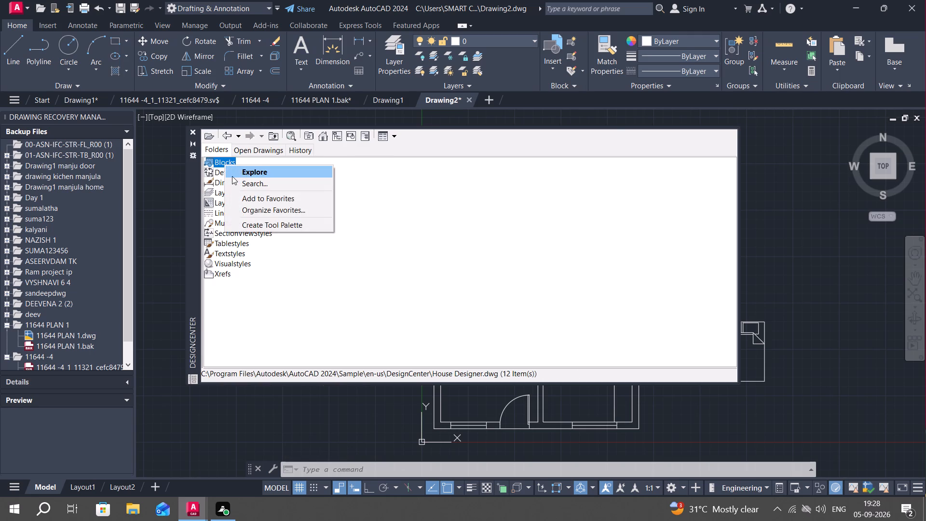
pyautogui.click(235, 172)
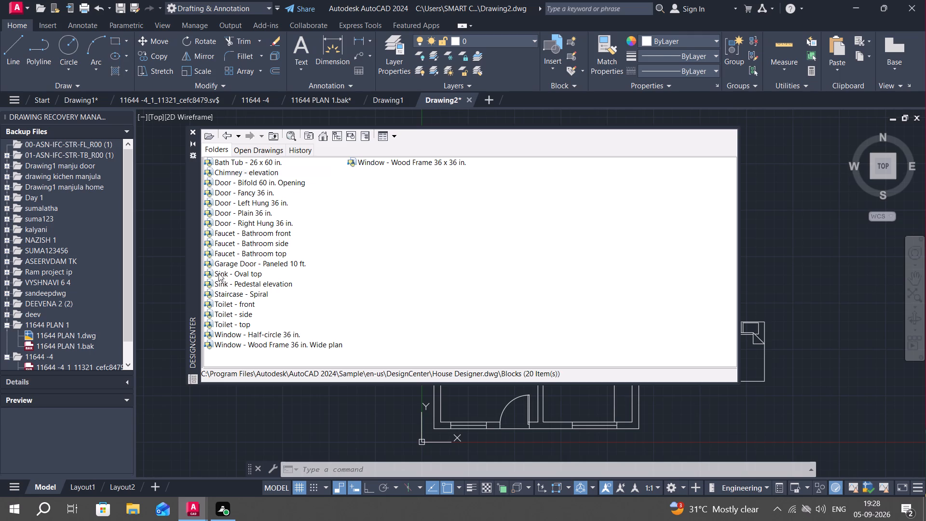
# Go back to the DesignCenter sample drawings and open the blocks of Kitchens.dwg.
pyautogui.doubleClick(224, 135)
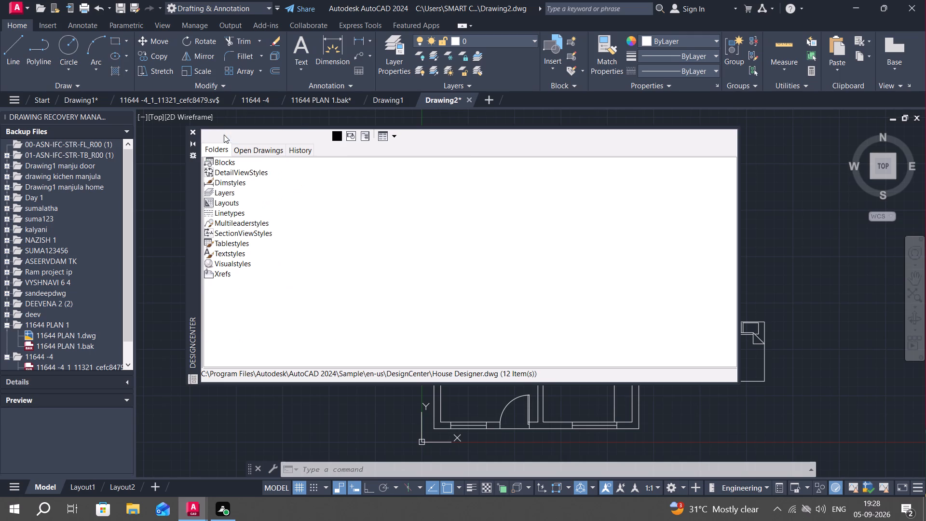
pyautogui.click(223, 133)
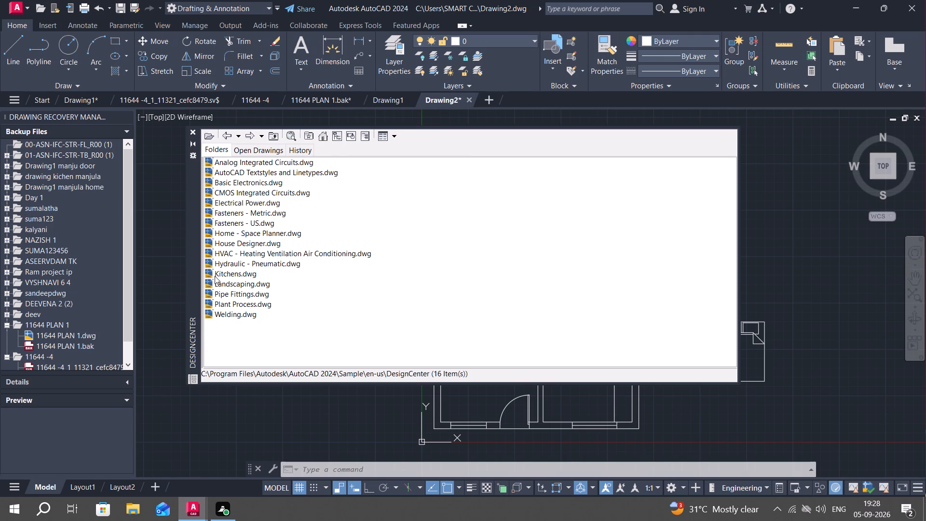
pyautogui.click(221, 271)
pyautogui.rightClick(221, 271)
pyautogui.click(225, 276)
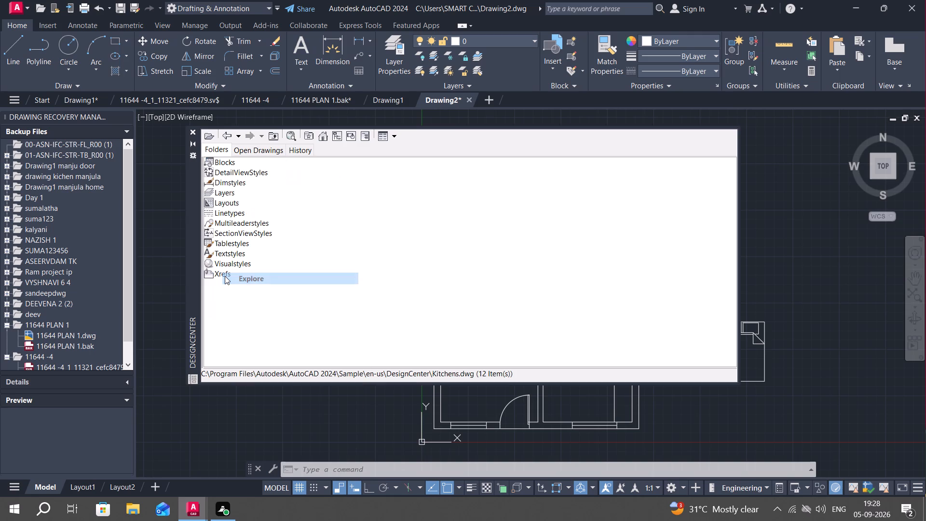
pyautogui.click(235, 161)
pyautogui.rightClick(235, 161)
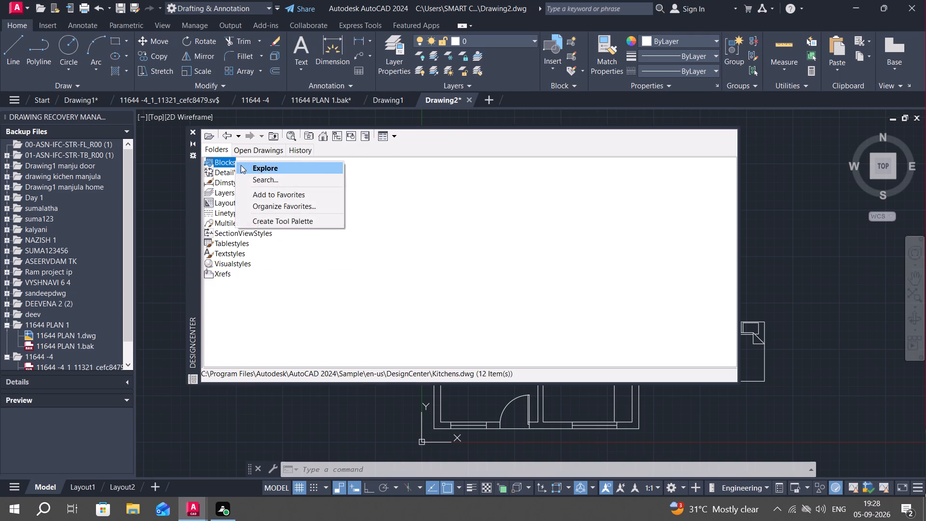
pyautogui.click(241, 165)
# Insert the Microwave block at scale 1.00 and rotation 0 in the empty area left of the floor plan.
pyautogui.click(230, 263)
pyautogui.rightClick(230, 263)
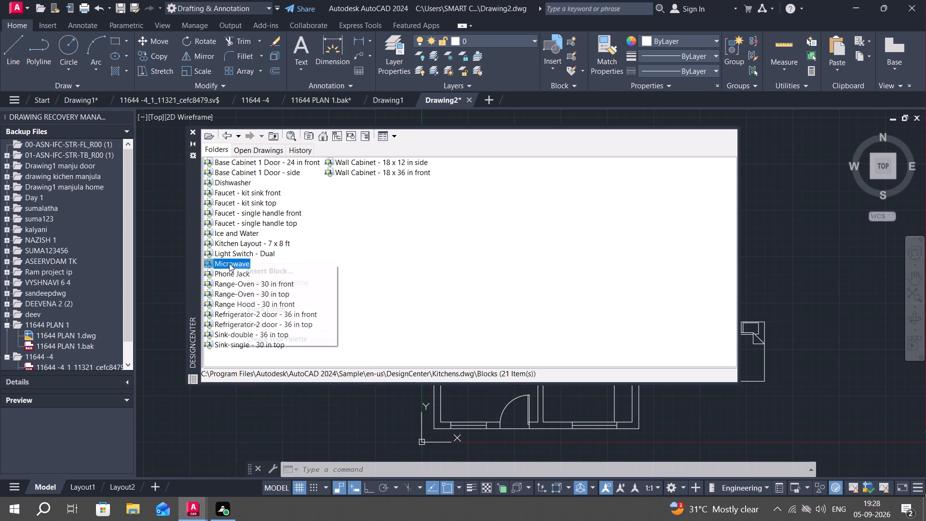
pyautogui.click(235, 269)
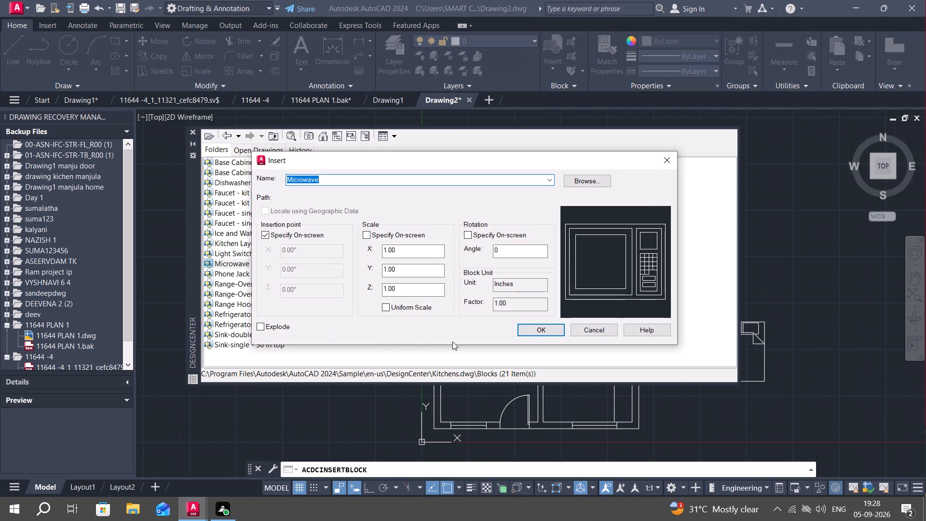
pyautogui.click(540, 338)
pyautogui.click(539, 328)
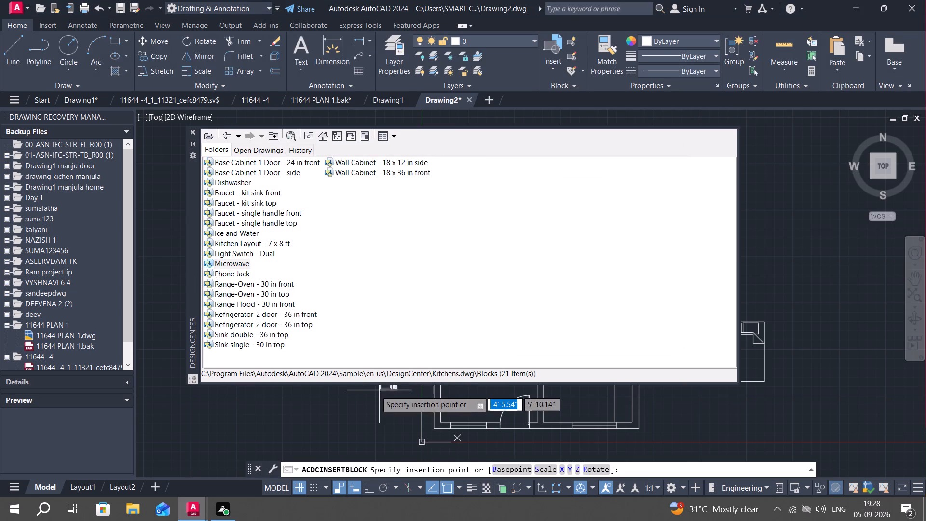
pyautogui.click(363, 403)
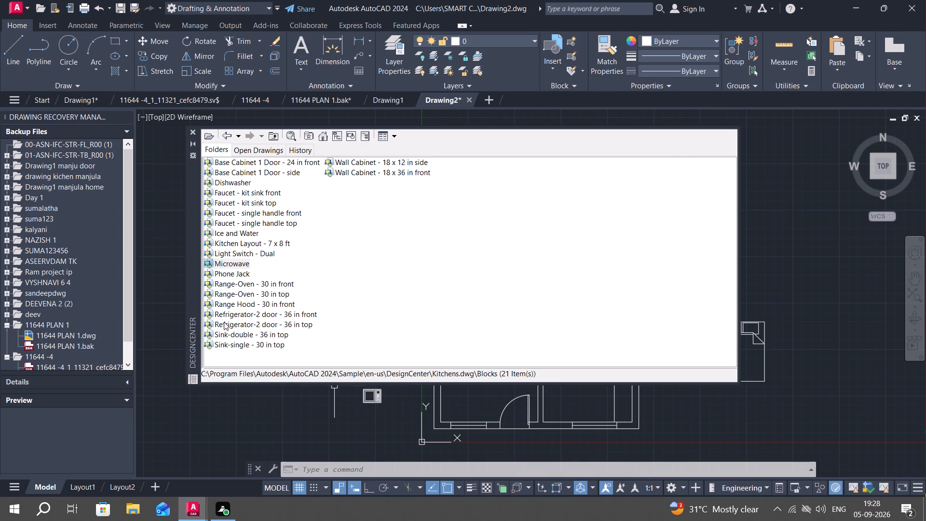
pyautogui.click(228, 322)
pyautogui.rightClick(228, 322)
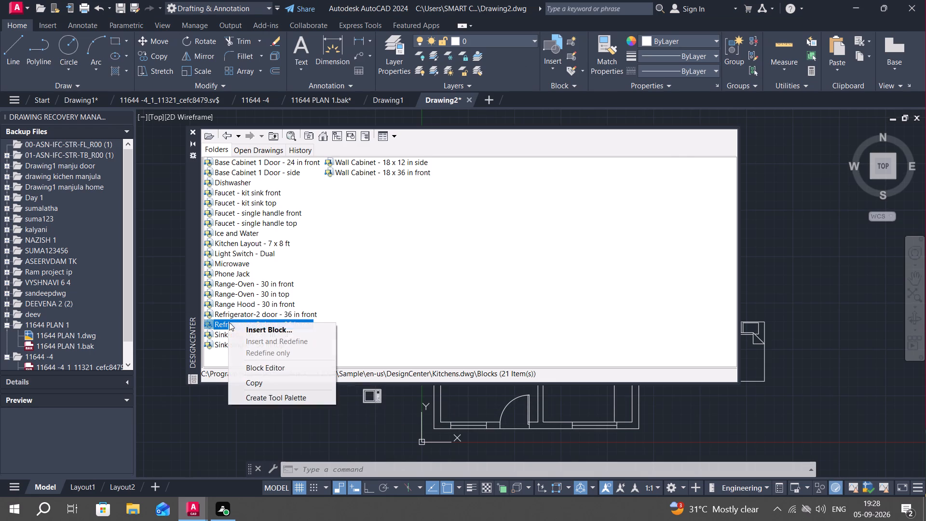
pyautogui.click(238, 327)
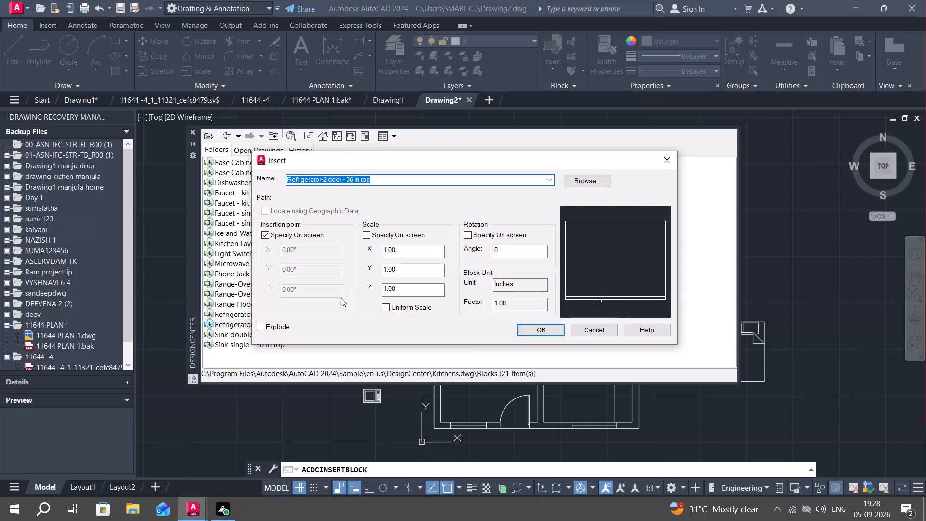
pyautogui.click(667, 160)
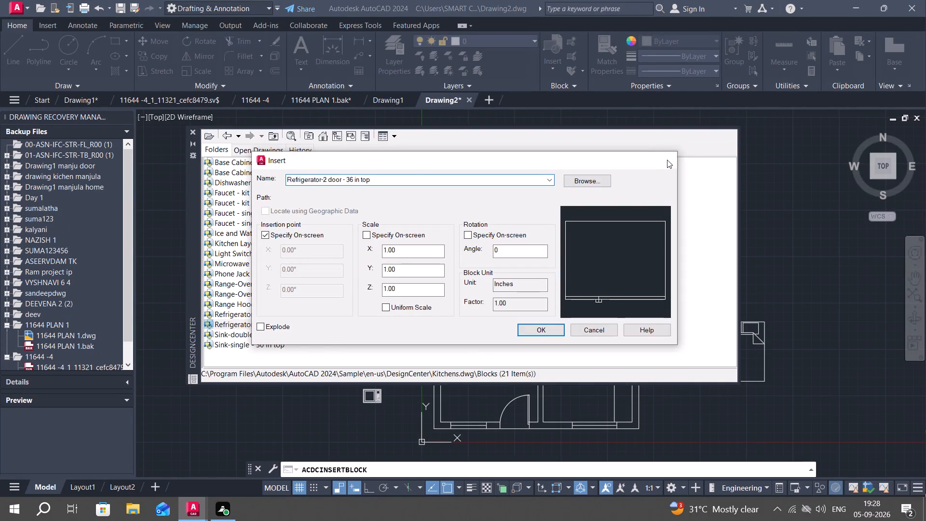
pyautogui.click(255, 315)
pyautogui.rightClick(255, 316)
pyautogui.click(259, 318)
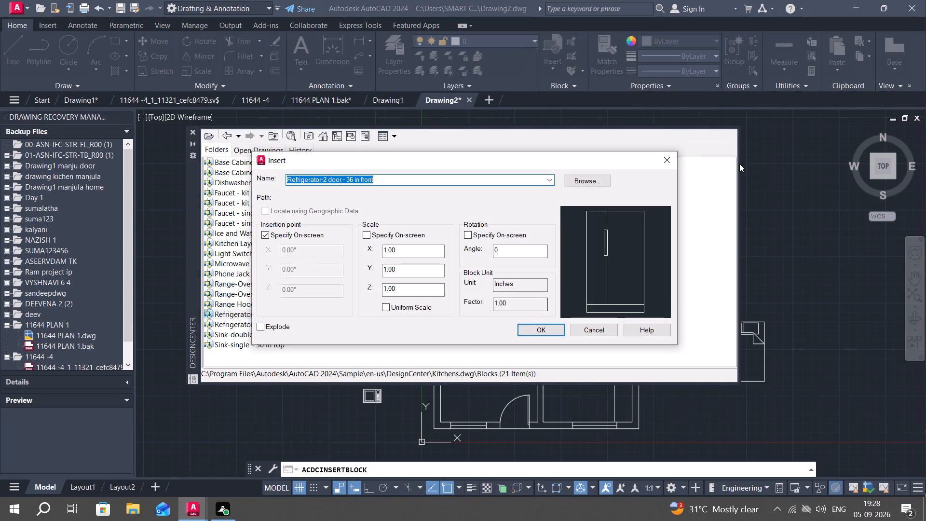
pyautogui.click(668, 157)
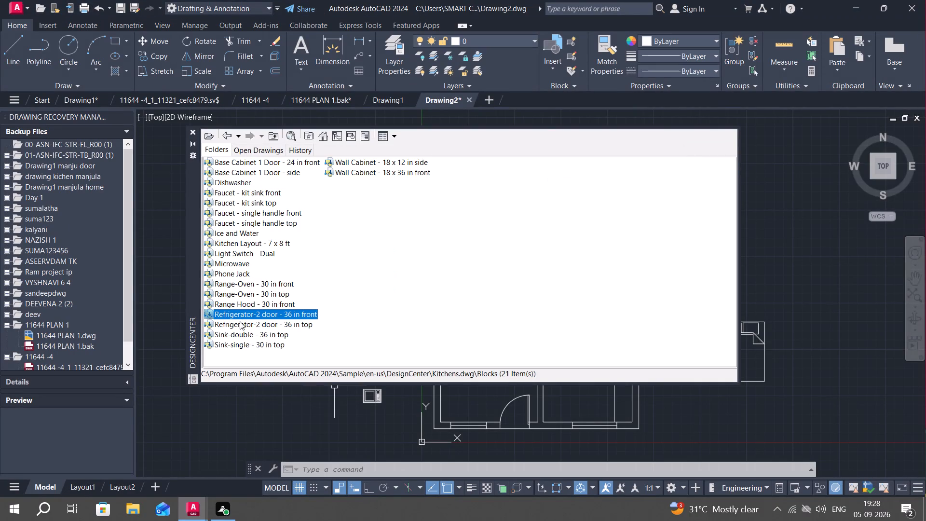
# Insert the Sink-double - 36 in top block at scale 1.00 in the lower-right room and close DesignCenter.
pyautogui.click(235, 335)
pyautogui.rightClick(235, 336)
pyautogui.click(242, 341)
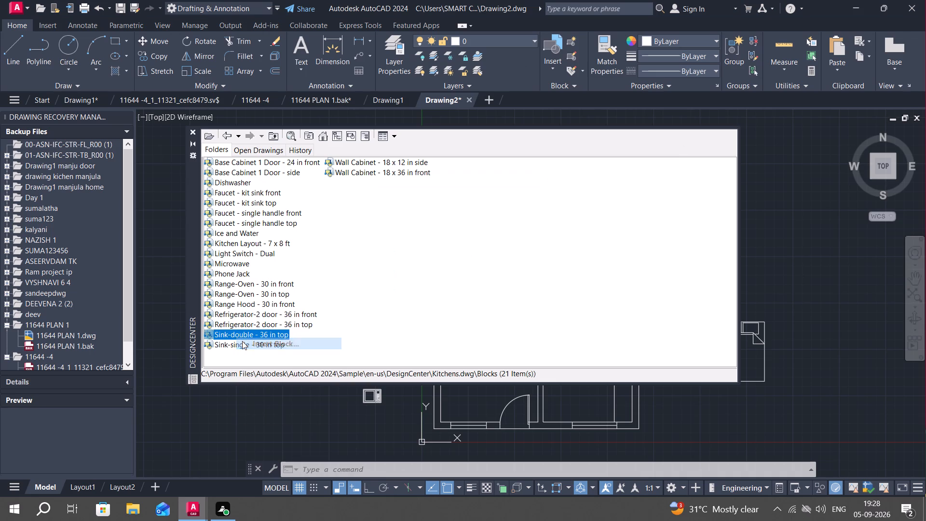
pyautogui.click(546, 328)
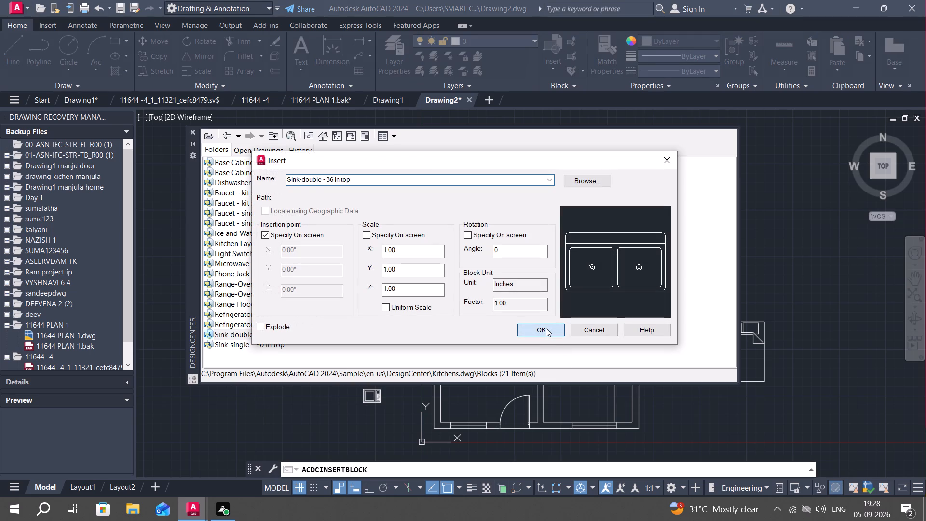
pyautogui.click(567, 391)
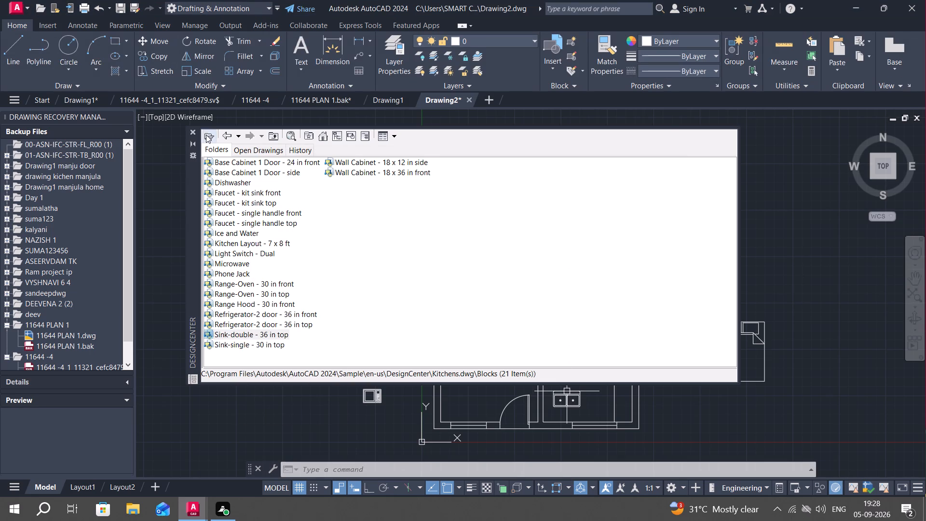
pyautogui.click(193, 131)
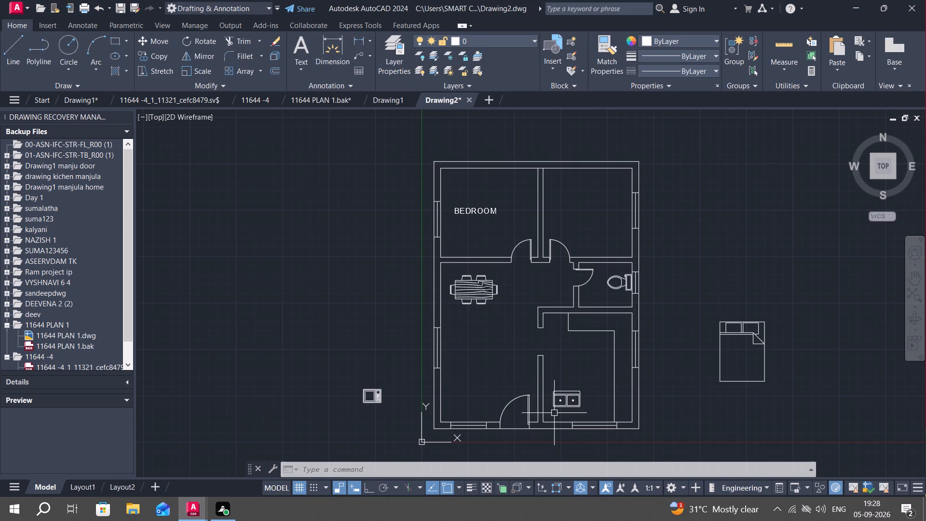
# Move the double sink from the lower-right room's floor onto the upper counter, near its left end.
pyautogui.write('M')
pyautogui.press('space')
pyautogui.click(570, 401)
pyautogui.rightClick(570, 400)
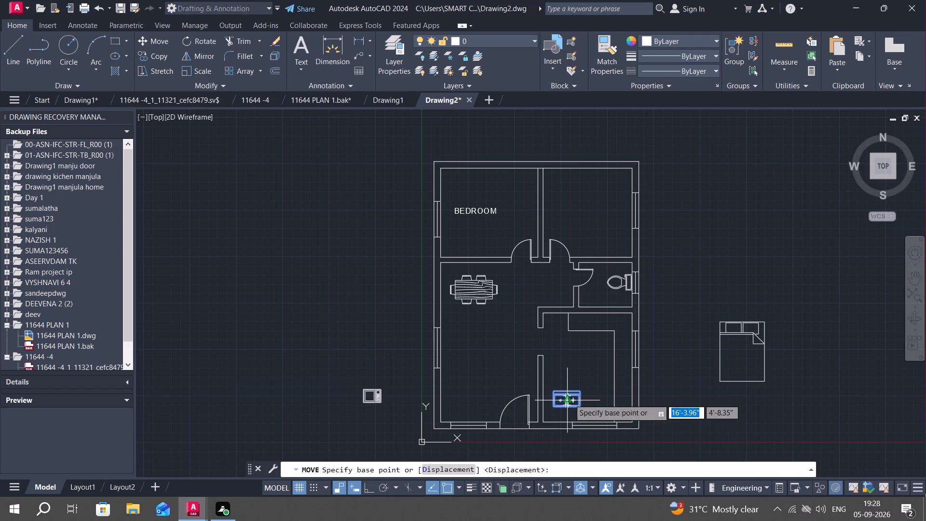
pyautogui.click(569, 399)
pyautogui.scroll(4, 597, 327)
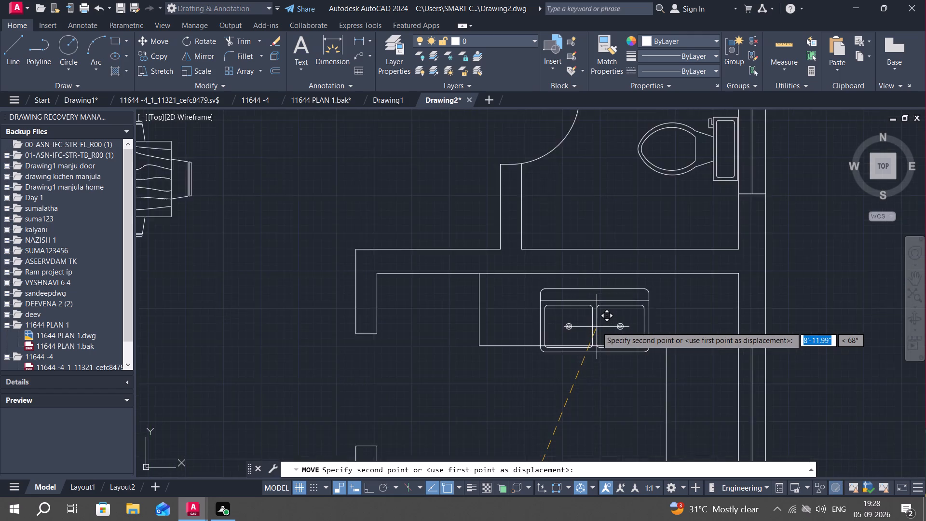
pyautogui.scroll(1, 597, 327)
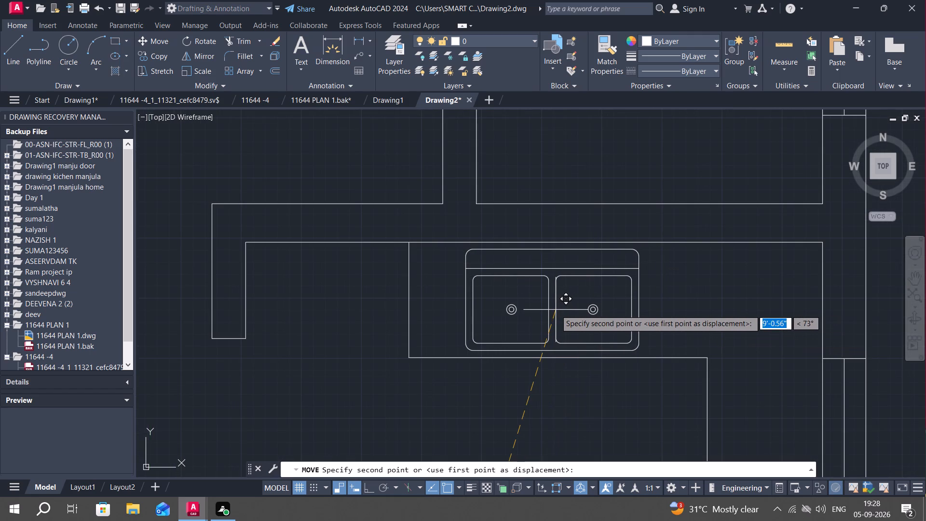
pyautogui.click(555, 310)
# Rotate the microwave block about its upper-left corner to about 270° so it stands upright.
pyautogui.scroll(-4, 555, 376)
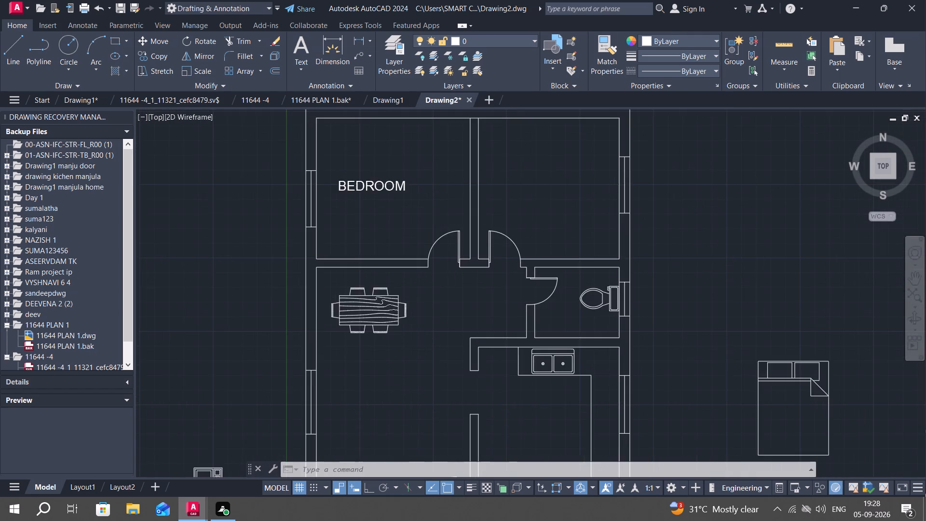
pyautogui.moveTo(554, 383); pyautogui.dragTo(550, 265, button='middle')
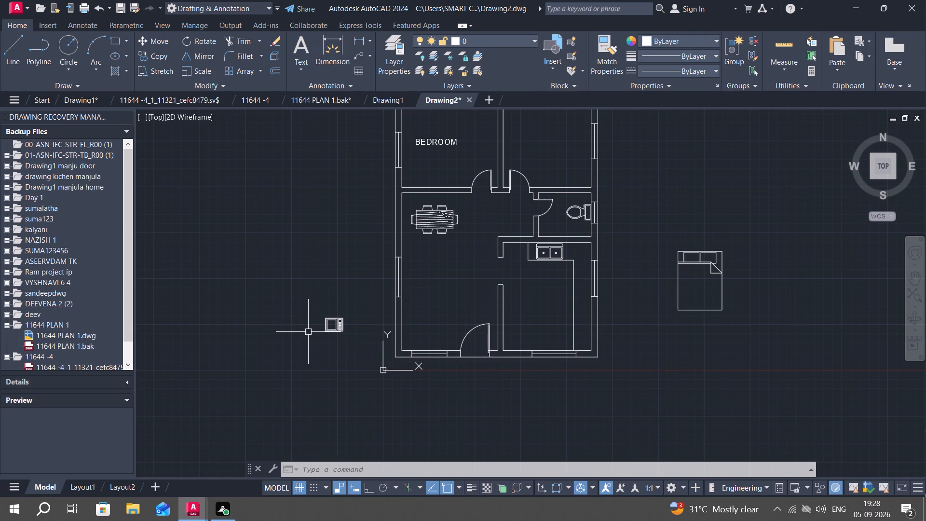
pyautogui.scroll(3, 307, 325)
pyautogui.write('RO')
pyautogui.press('space')
pyautogui.click(376, 326)
pyautogui.rightClick(376, 326)
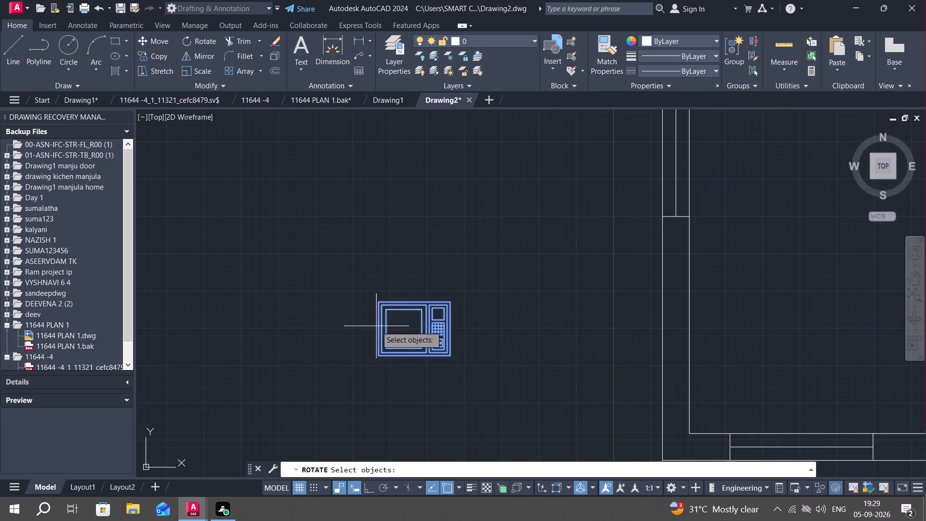
pyautogui.click(377, 301)
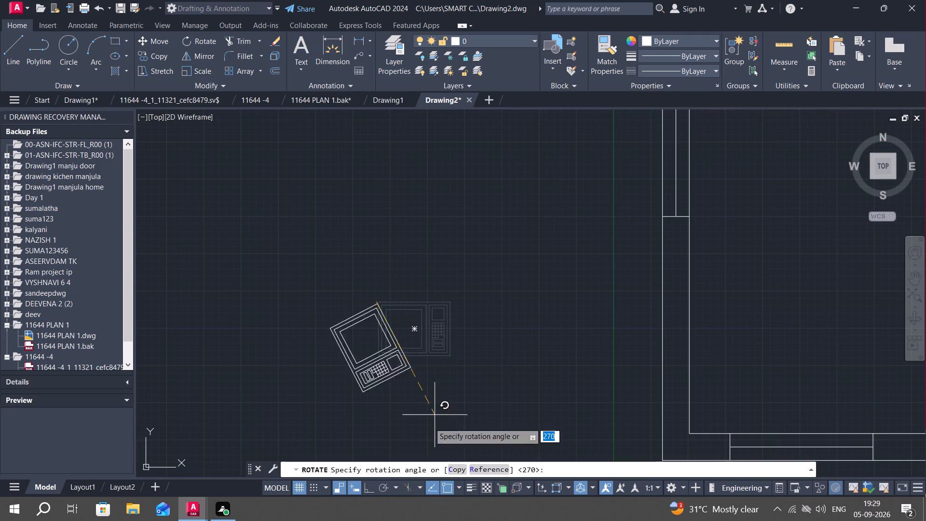
pyautogui.click(375, 428)
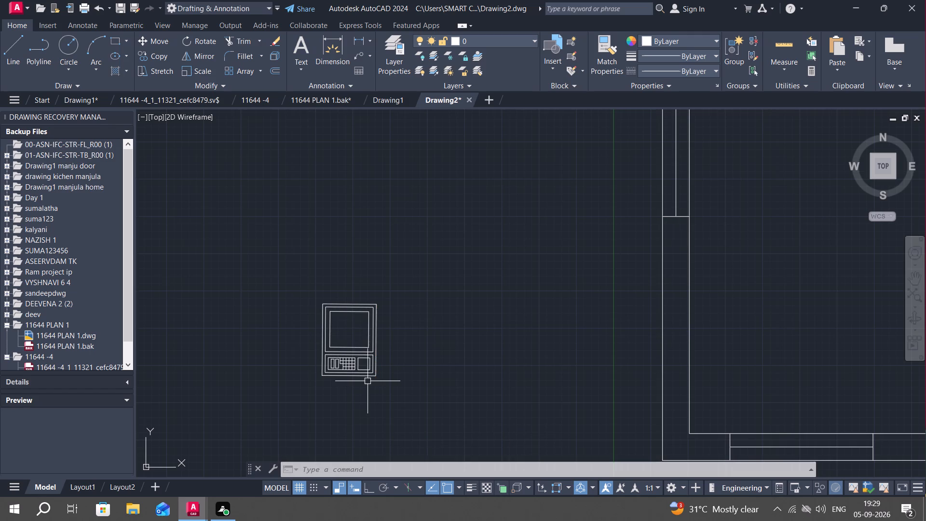
# Move the rotated microwave into the lower-right room, onto the right-hand counter near its lower end.
pyautogui.press('m')
pyautogui.press('space')
pyautogui.click(370, 370)
pyautogui.rightClick(370, 370)
pyautogui.click(370, 370)
pyautogui.scroll(-4, 563, 376)
pyautogui.scroll(6, 689, 368)
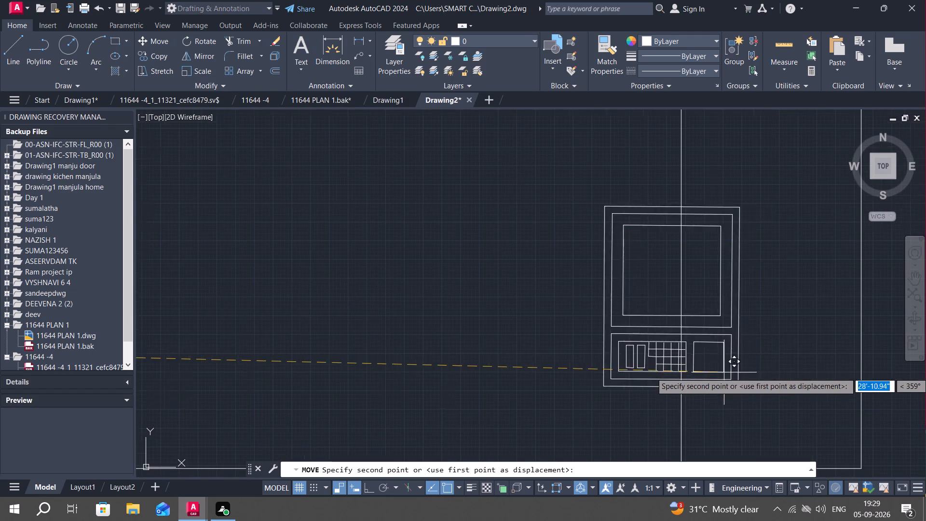
pyautogui.click(825, 384)
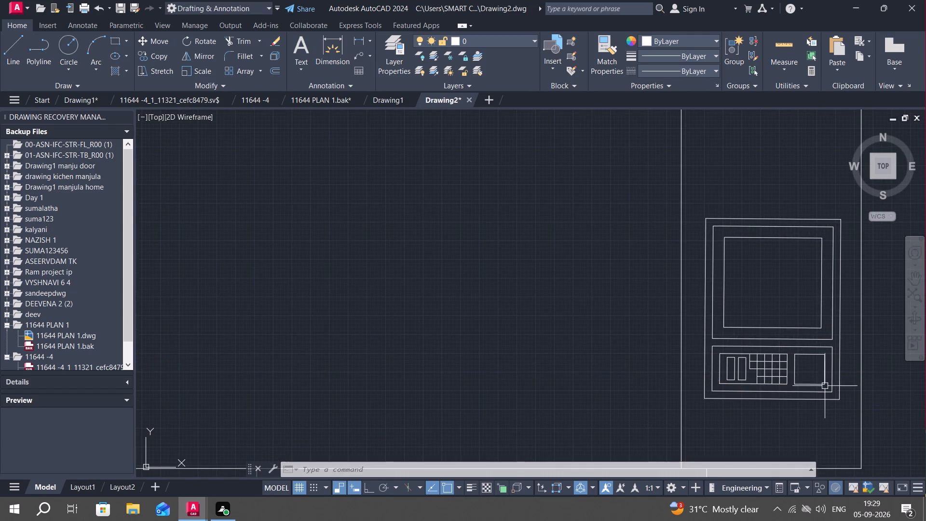
# Copy the dining table block from the large left room into the lower part of the kitchen, beside the right-hand counter.
pyautogui.scroll(-2, 565, 374)
pyautogui.moveTo(520, 334); pyautogui.dragTo(435, 430, button='middle')
pyautogui.scroll(-2, 425, 414)
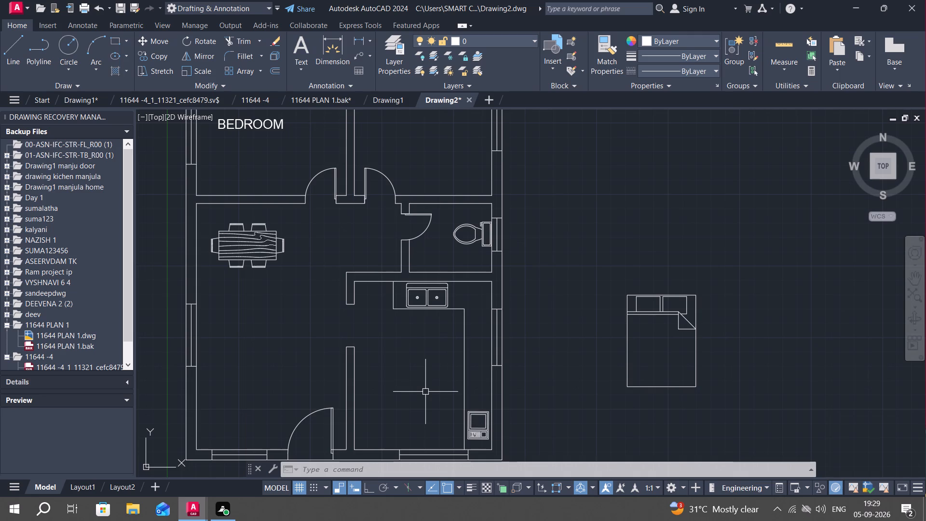
pyautogui.moveTo(440, 390); pyautogui.dragTo(503, 367, button='middle')
pyautogui.scroll(-1, 493, 370)
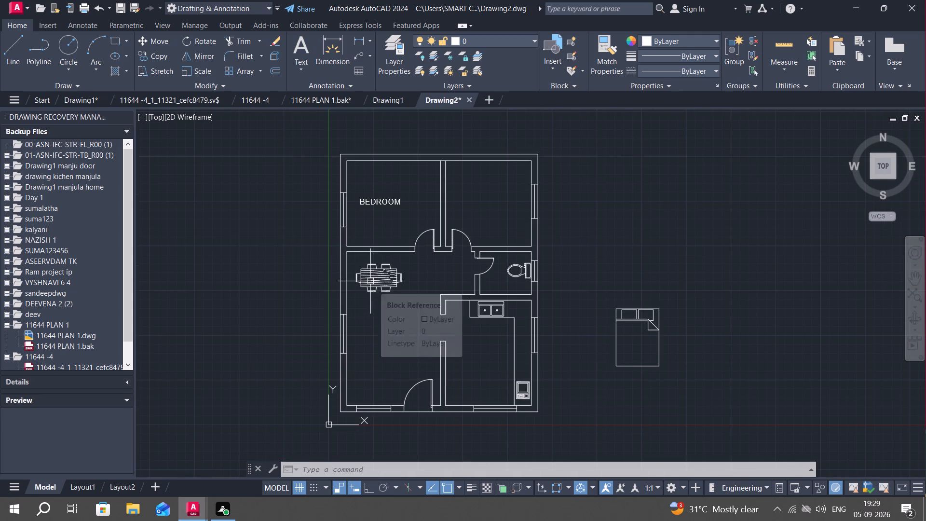
pyautogui.write('CO')
pyautogui.press('space')
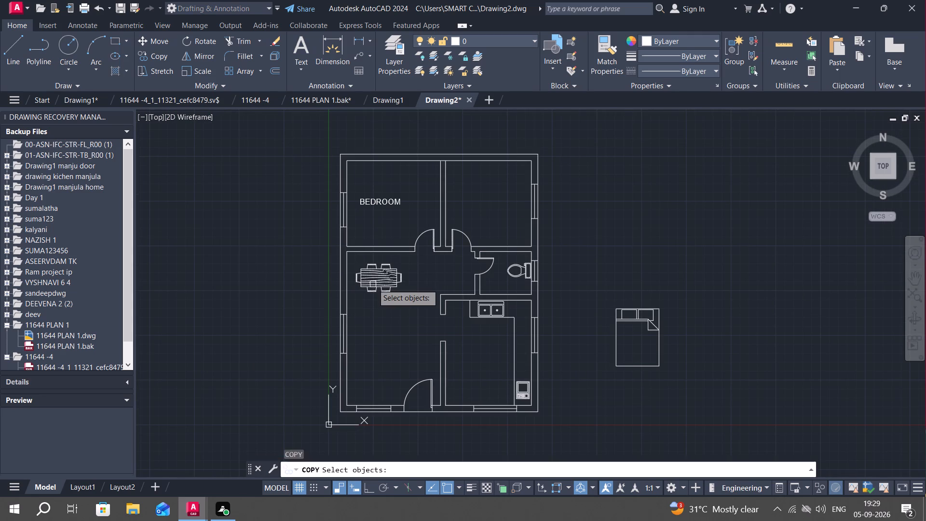
pyautogui.click(373, 284)
pyautogui.rightClick(373, 284)
pyautogui.click(373, 284)
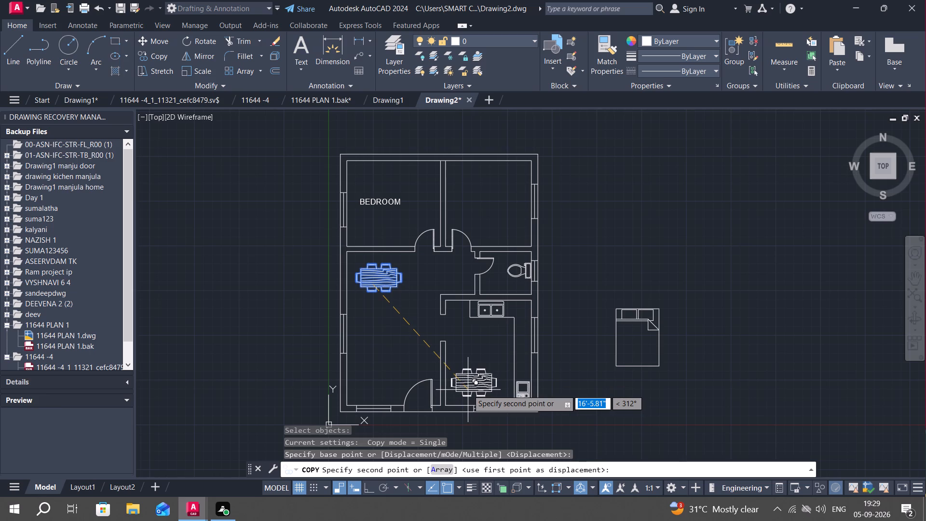
pyautogui.click(468, 390)
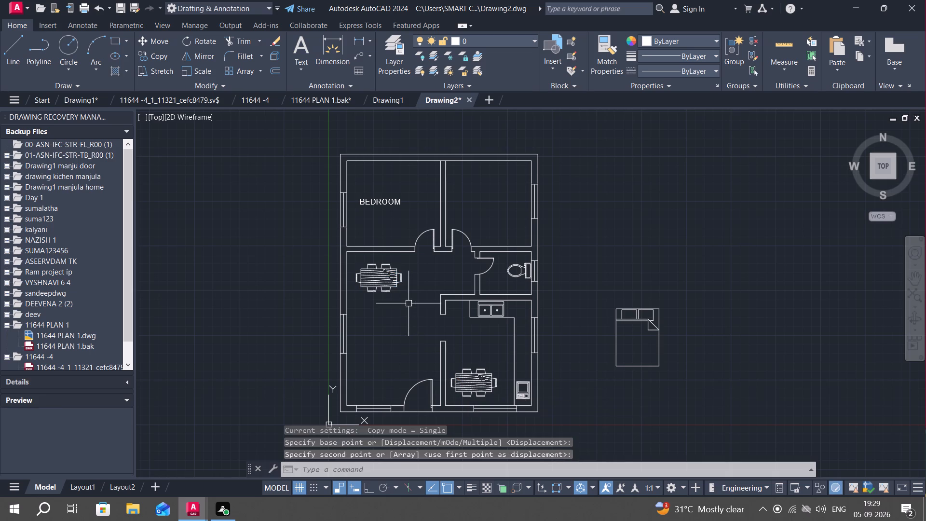
# Delete the original dining table in the large left room.
pyautogui.click(398, 284)
pyautogui.press('Delete')
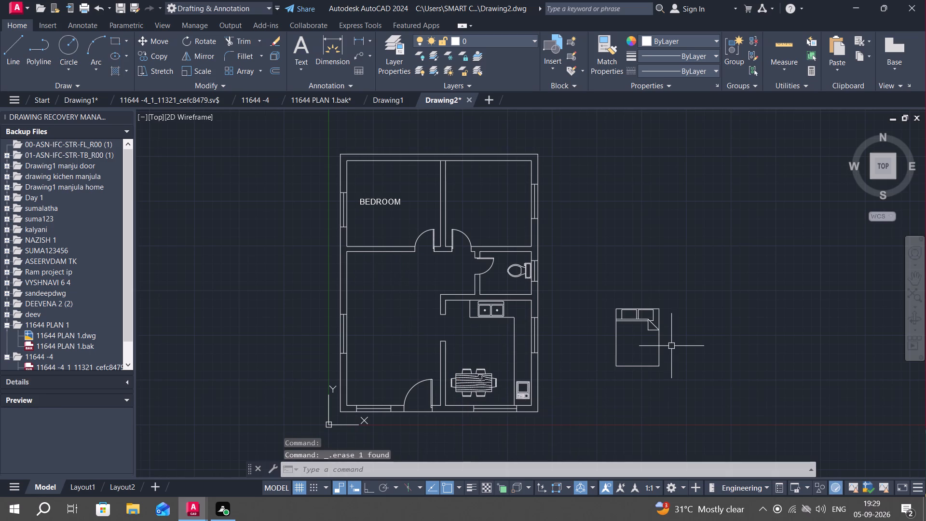
# Copy the double bed from outside the plan into the upper-left bedroom, with its head against the top wall's inner face.
pyautogui.press('c')
pyautogui.write('O')
pyautogui.press('space')
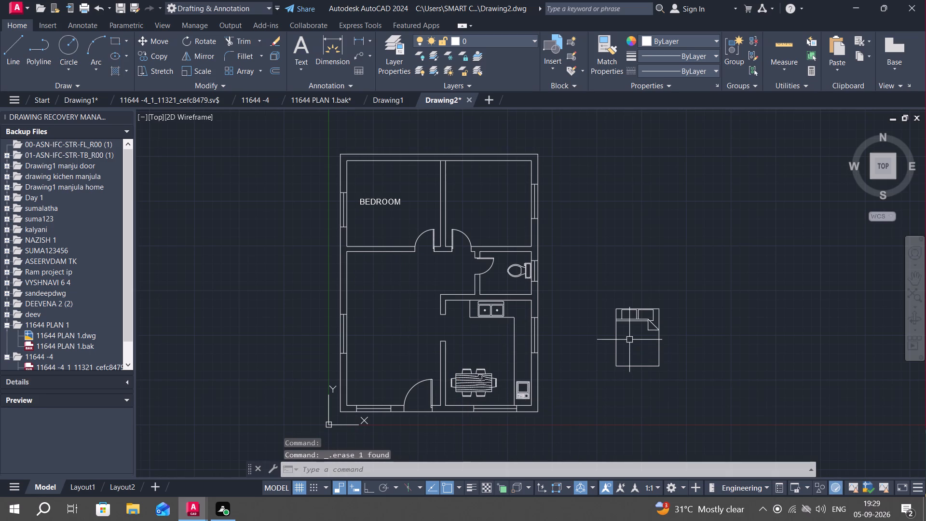
pyautogui.click(618, 339)
pyautogui.rightClick(617, 338)
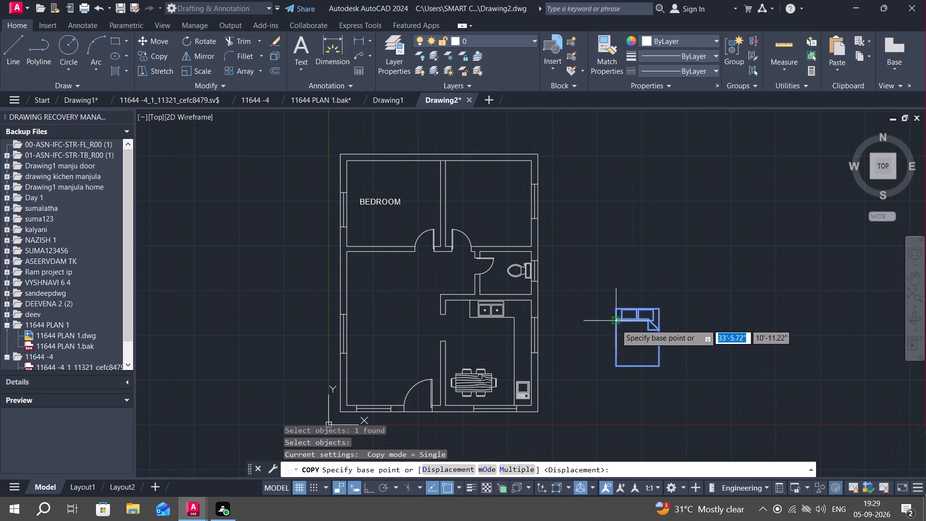
pyautogui.click(615, 310)
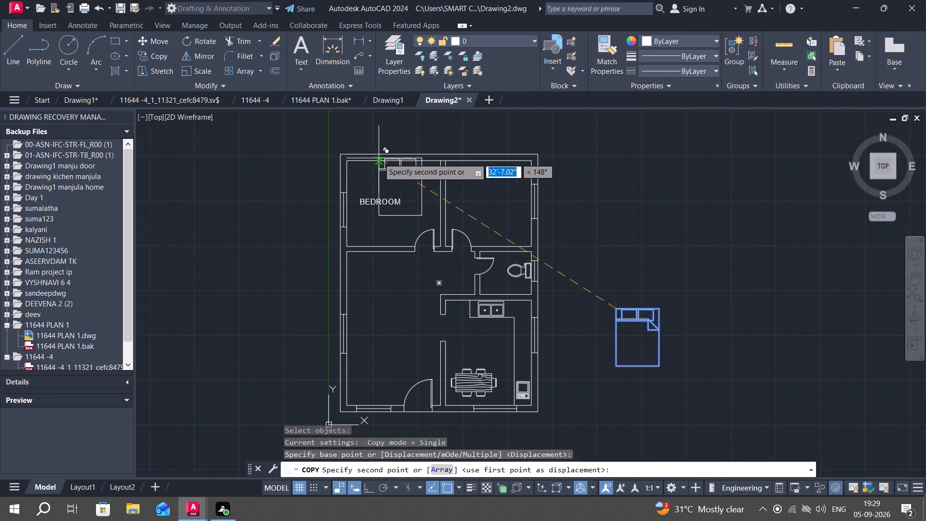
pyautogui.scroll(3, 379, 158)
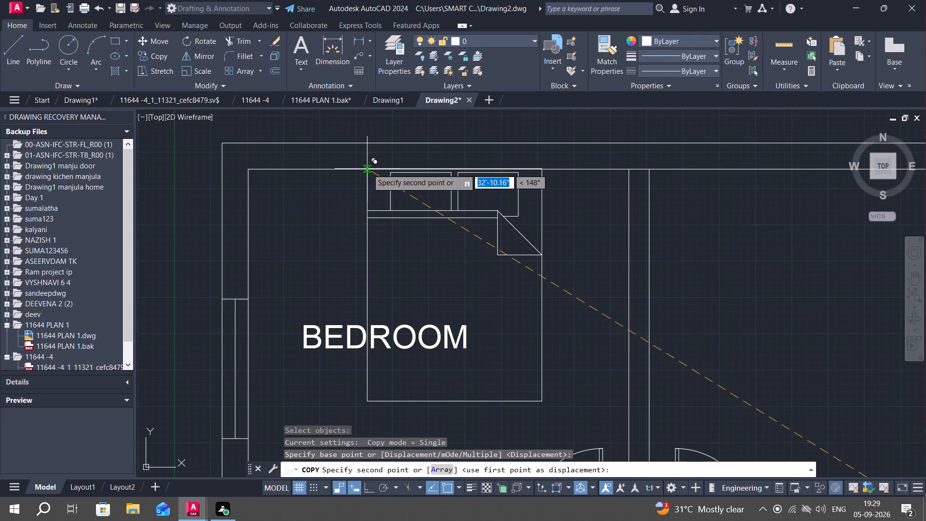
pyautogui.click(368, 169)
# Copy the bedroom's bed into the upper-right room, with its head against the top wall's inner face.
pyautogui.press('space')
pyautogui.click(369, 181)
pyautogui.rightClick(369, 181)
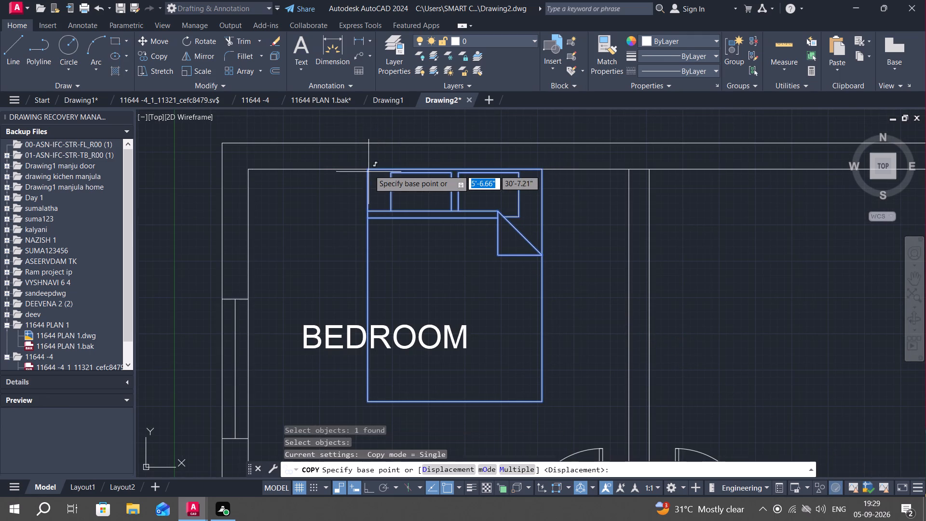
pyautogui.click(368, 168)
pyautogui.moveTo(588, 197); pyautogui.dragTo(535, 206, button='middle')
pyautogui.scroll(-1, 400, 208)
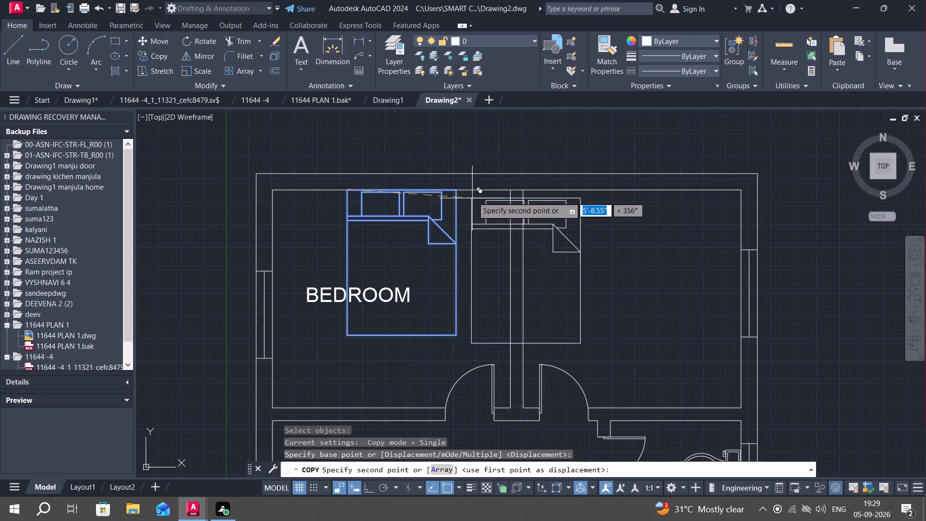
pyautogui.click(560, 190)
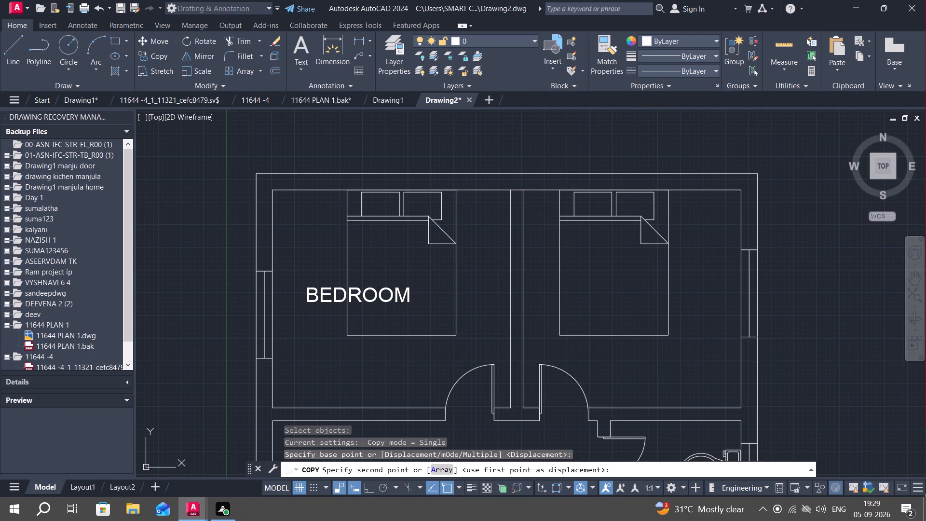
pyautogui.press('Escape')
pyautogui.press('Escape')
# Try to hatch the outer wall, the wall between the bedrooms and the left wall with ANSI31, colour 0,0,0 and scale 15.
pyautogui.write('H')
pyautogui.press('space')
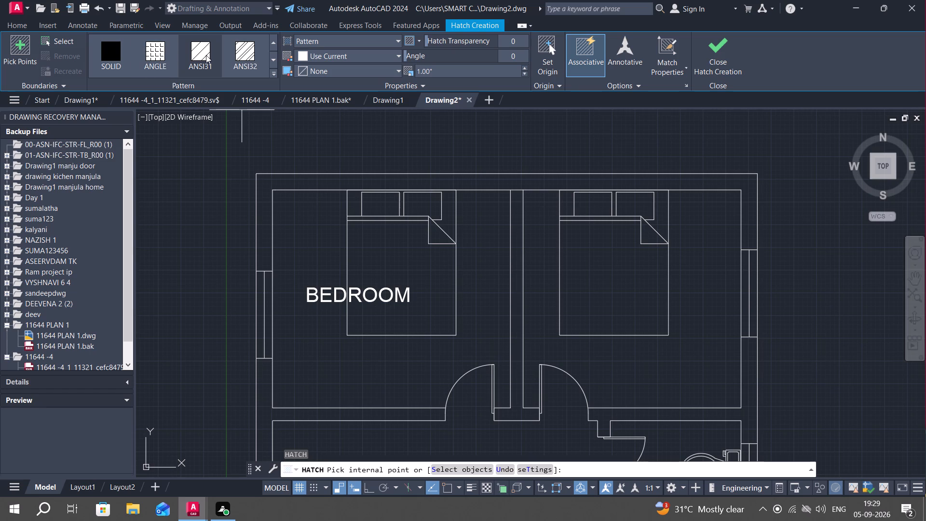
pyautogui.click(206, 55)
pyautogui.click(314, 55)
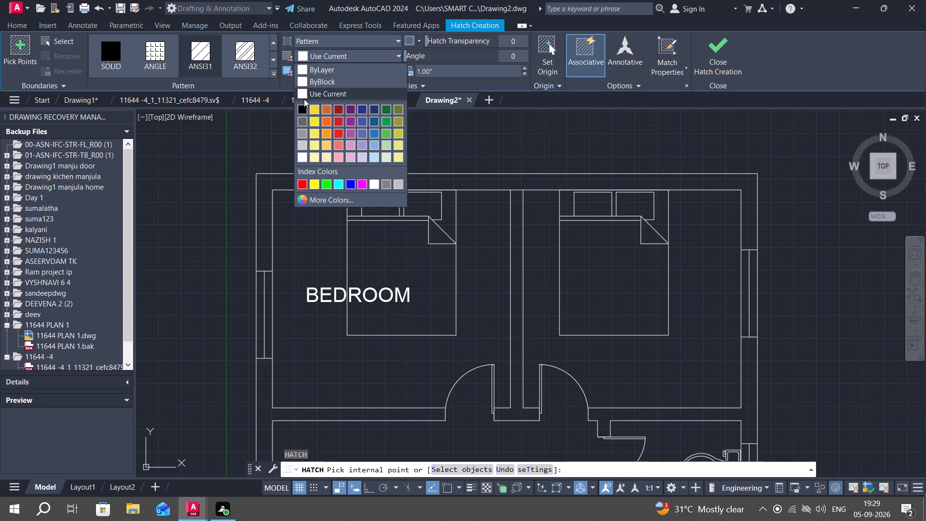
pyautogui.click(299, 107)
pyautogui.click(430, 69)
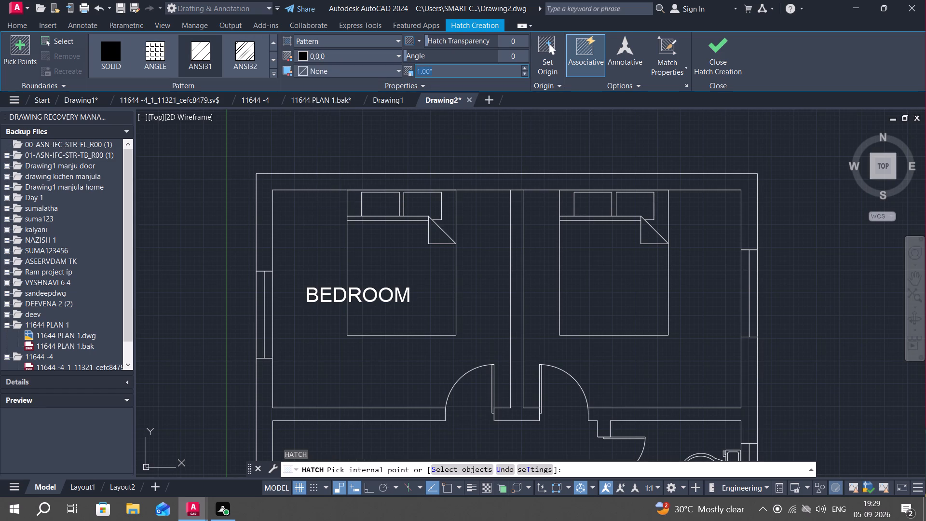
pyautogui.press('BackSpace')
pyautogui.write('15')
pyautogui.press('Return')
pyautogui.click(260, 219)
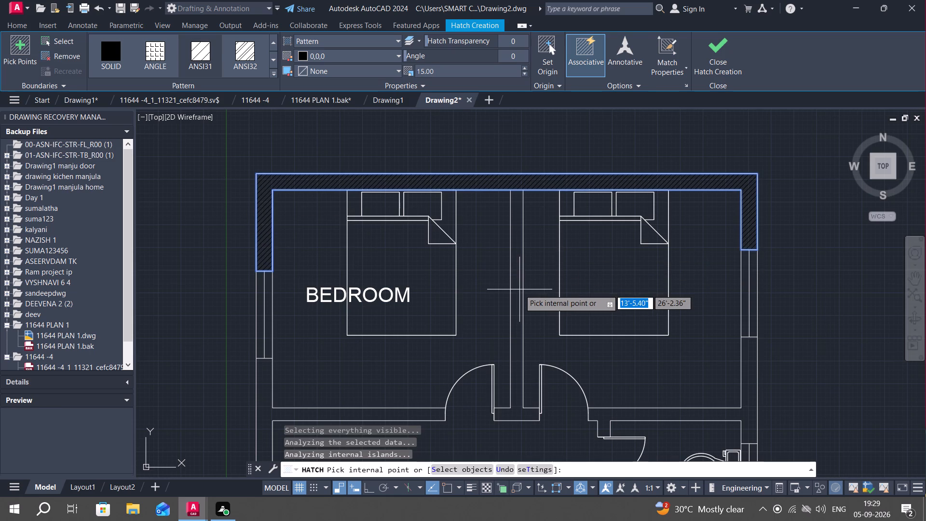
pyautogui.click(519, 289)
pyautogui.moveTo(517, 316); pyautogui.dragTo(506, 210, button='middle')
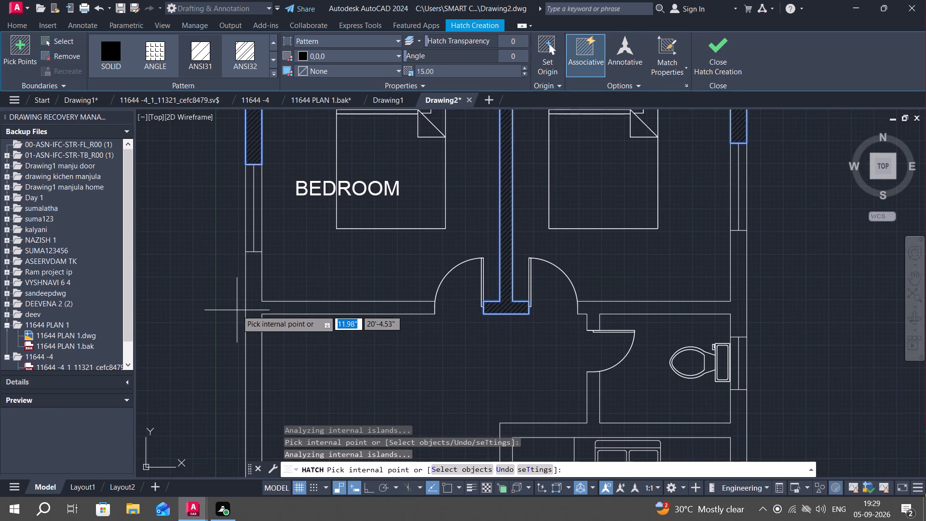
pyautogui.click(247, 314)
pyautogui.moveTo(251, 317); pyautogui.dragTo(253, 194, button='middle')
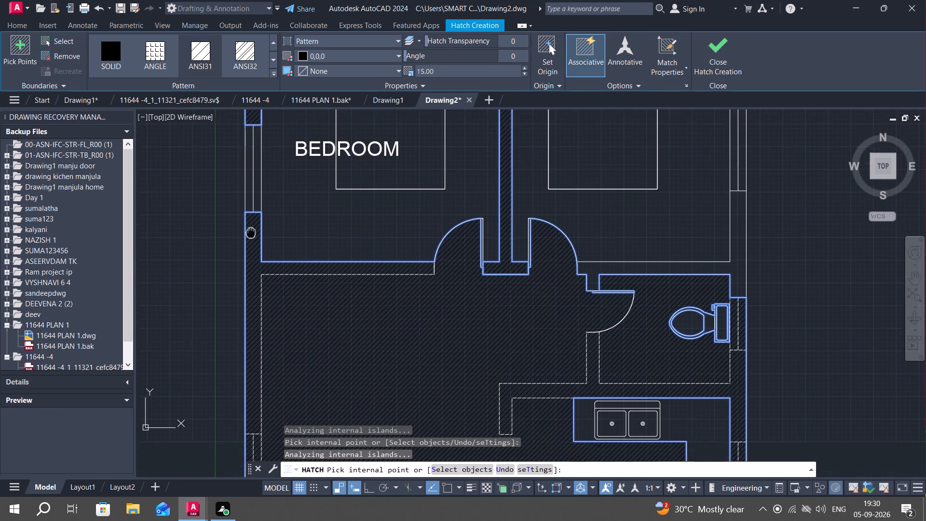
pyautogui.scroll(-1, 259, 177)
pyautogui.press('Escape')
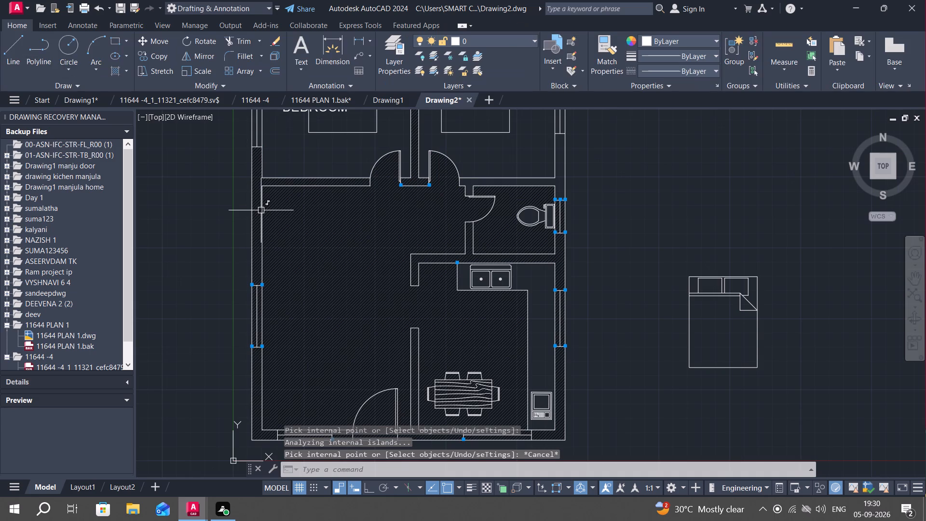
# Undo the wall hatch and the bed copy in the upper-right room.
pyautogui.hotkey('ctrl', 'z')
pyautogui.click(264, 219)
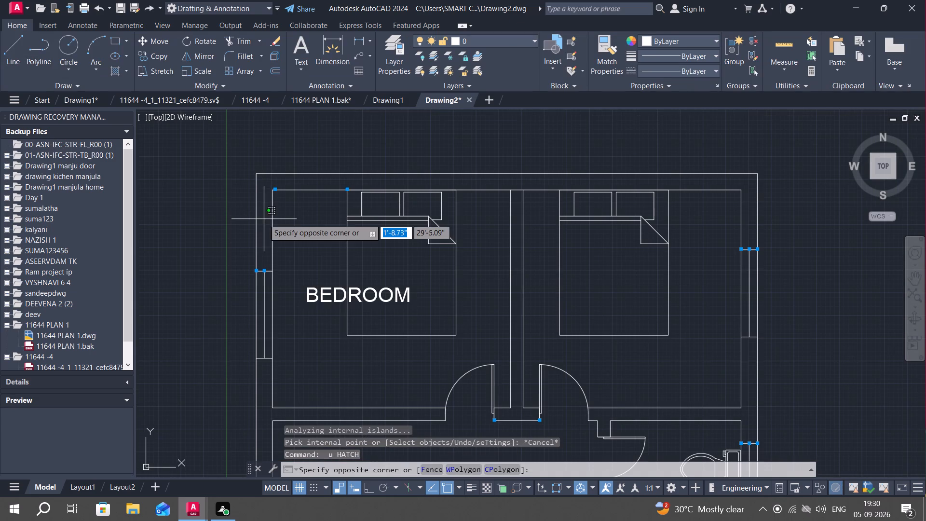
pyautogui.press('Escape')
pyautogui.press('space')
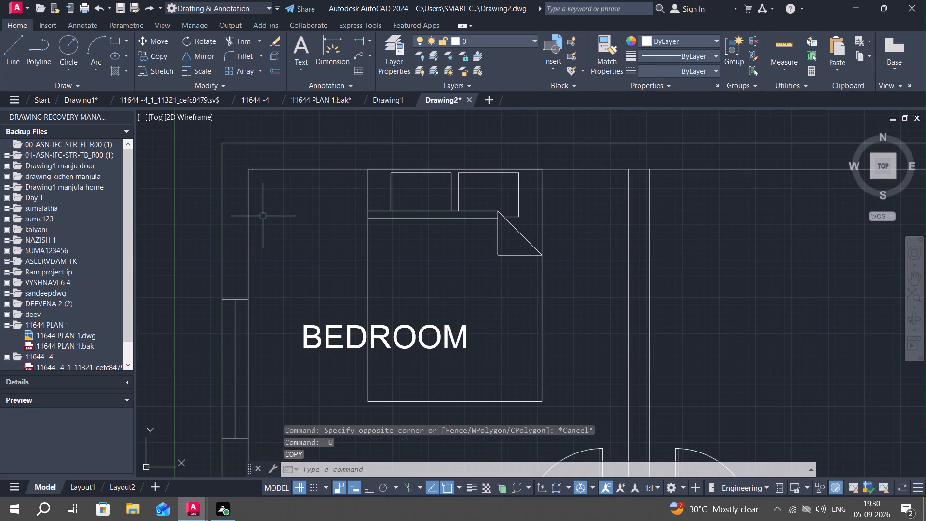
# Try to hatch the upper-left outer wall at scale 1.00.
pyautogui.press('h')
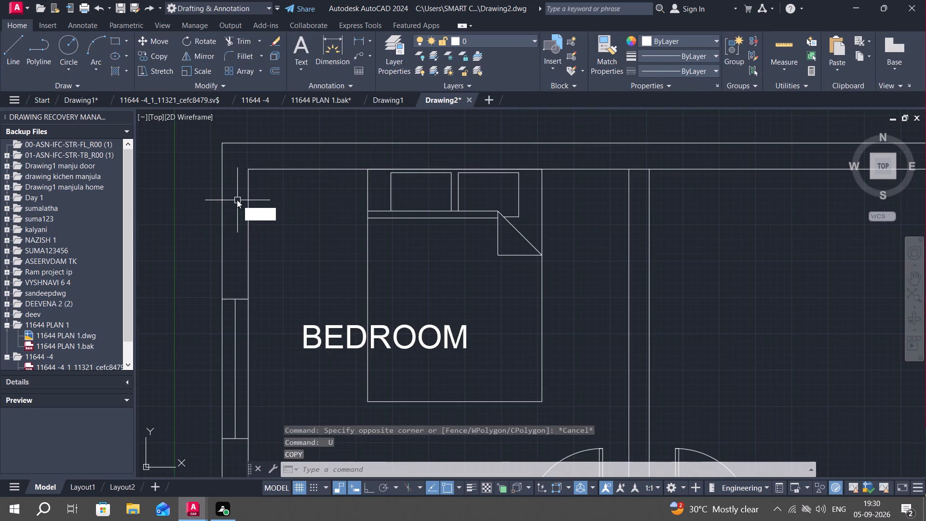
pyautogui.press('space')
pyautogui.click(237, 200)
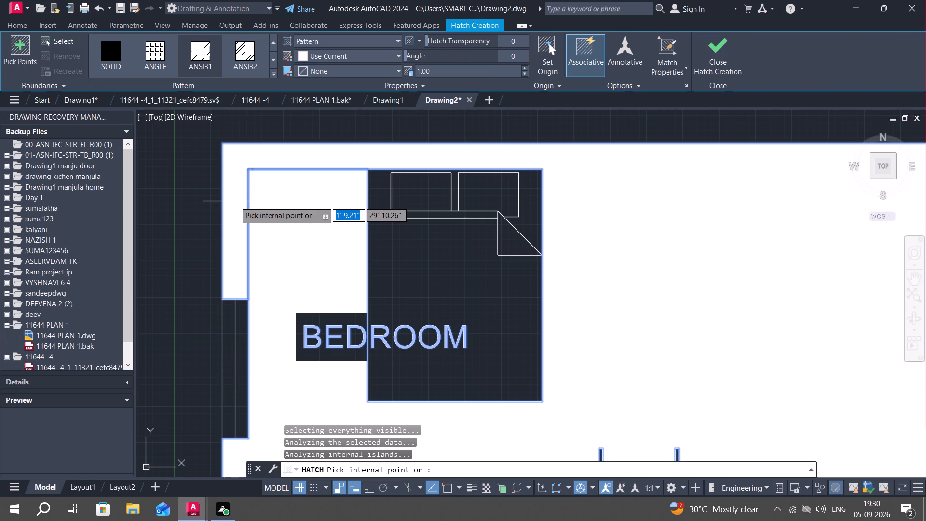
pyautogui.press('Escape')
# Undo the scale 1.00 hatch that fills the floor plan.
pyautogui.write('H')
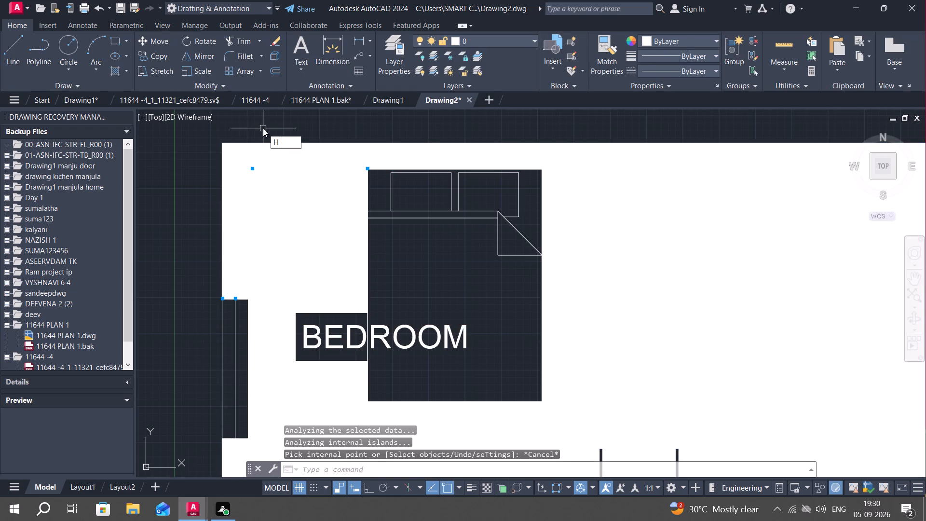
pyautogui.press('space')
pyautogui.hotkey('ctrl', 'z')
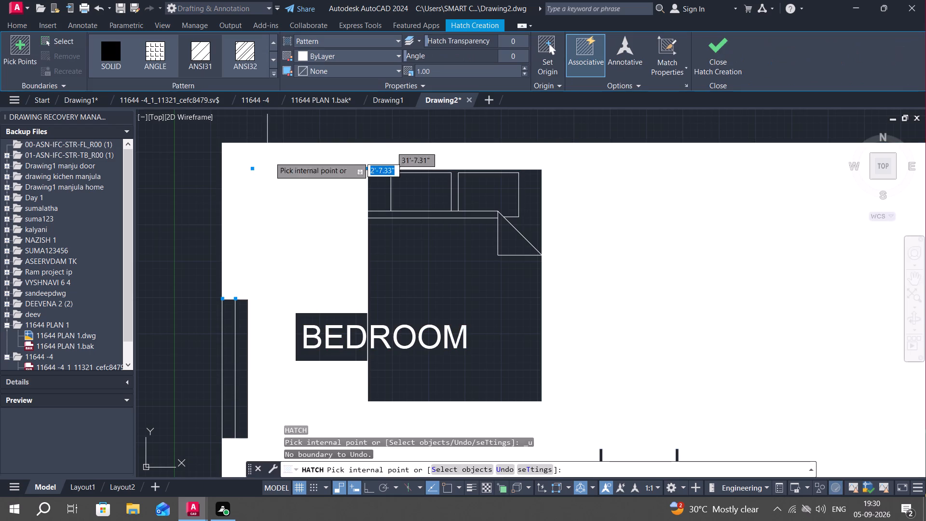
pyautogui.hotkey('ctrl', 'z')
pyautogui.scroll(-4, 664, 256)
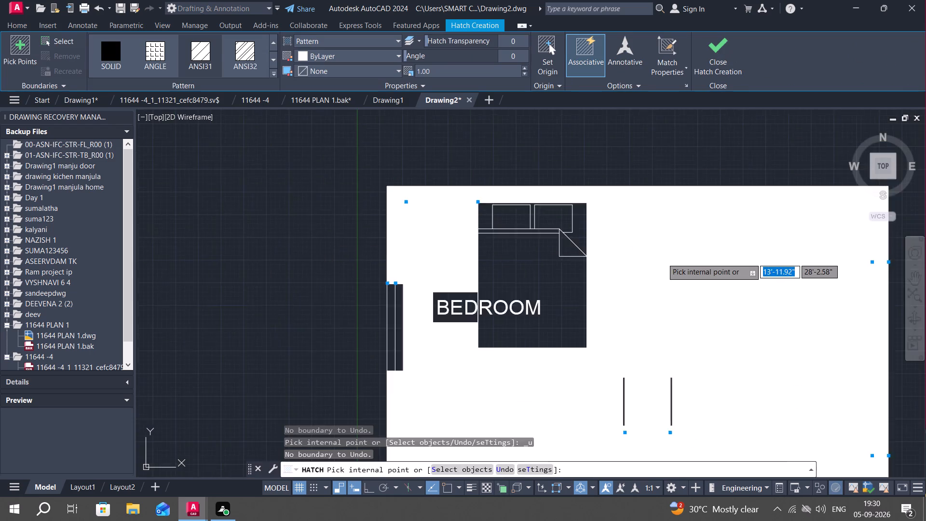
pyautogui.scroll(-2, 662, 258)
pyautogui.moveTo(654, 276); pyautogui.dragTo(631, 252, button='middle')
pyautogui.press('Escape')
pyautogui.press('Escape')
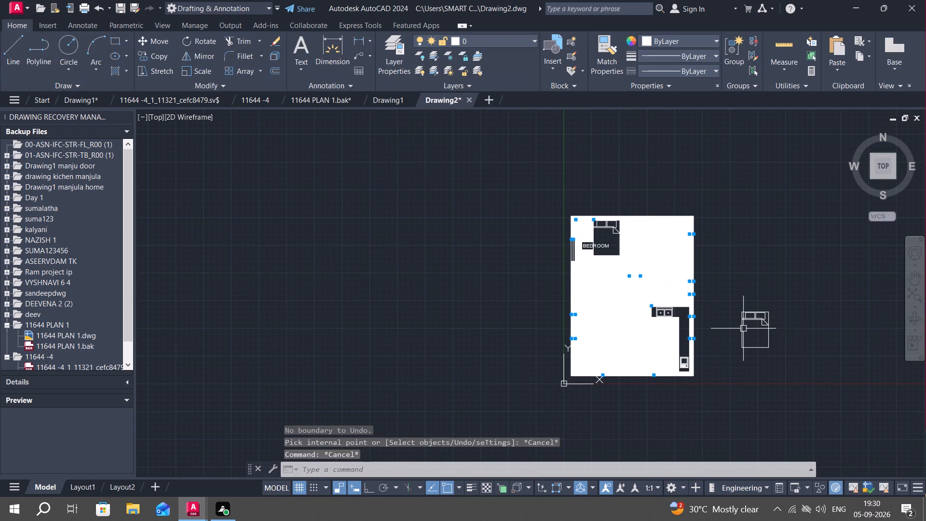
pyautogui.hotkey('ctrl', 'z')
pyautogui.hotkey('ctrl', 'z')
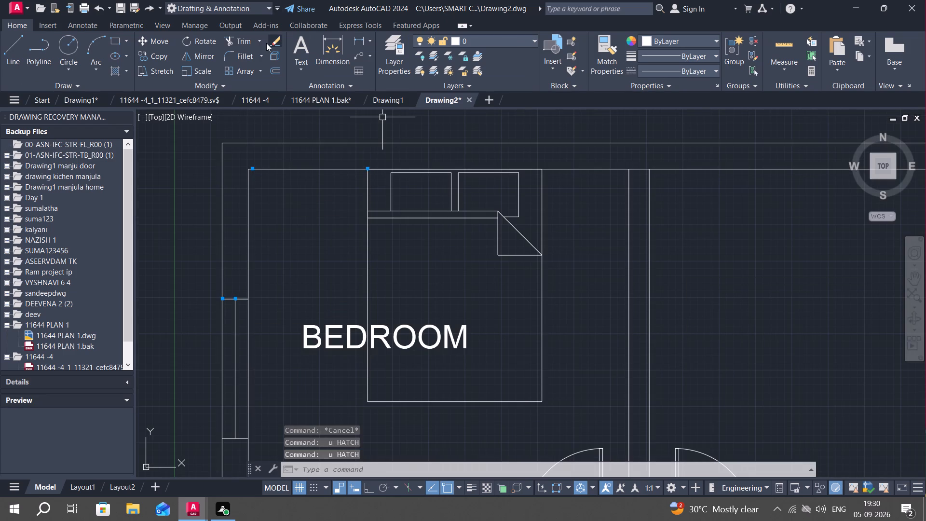
# Set the hatch pattern to ANSI31 and the hatch scale to 15.
pyautogui.write('H')
pyautogui.press('space')
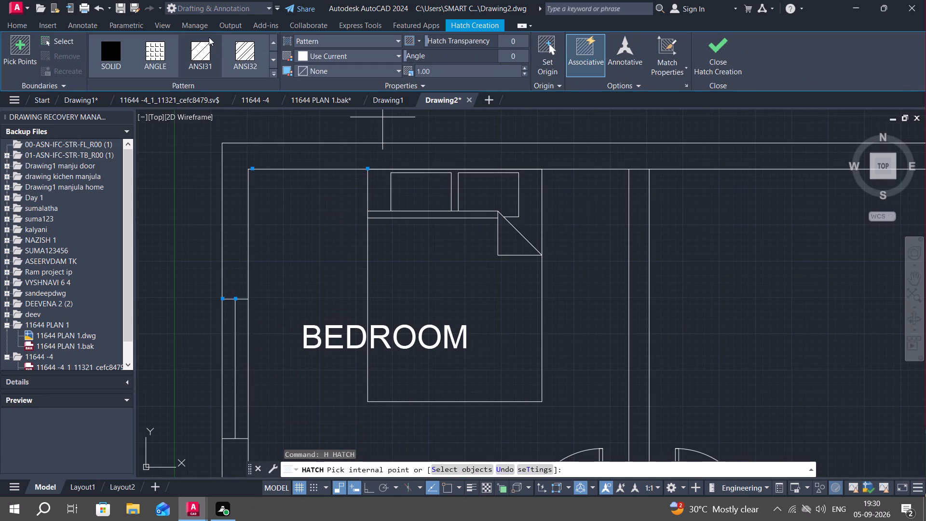
pyautogui.click(204, 42)
pyautogui.click(204, 55)
pyautogui.click(458, 68)
pyautogui.press('BackSpace')
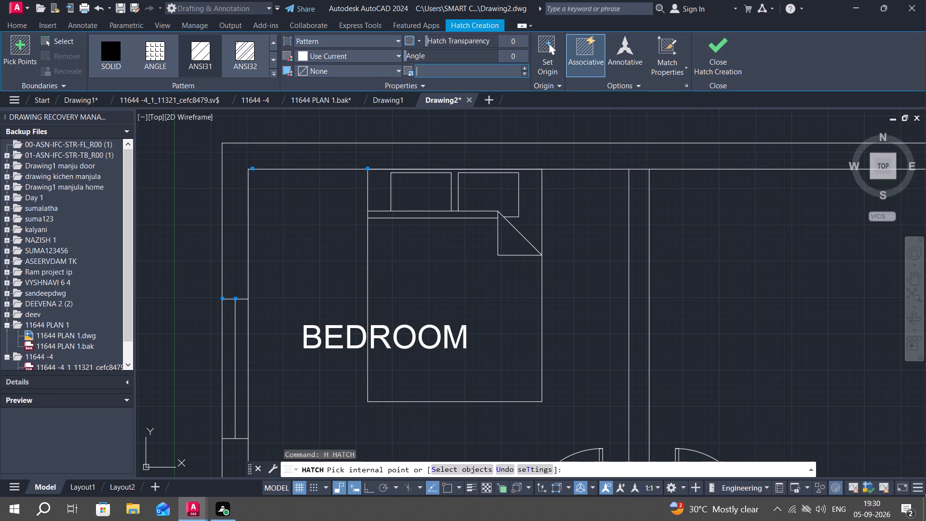
pyautogui.write('15')
pyautogui.press('Return')
pyautogui.press('Escape')
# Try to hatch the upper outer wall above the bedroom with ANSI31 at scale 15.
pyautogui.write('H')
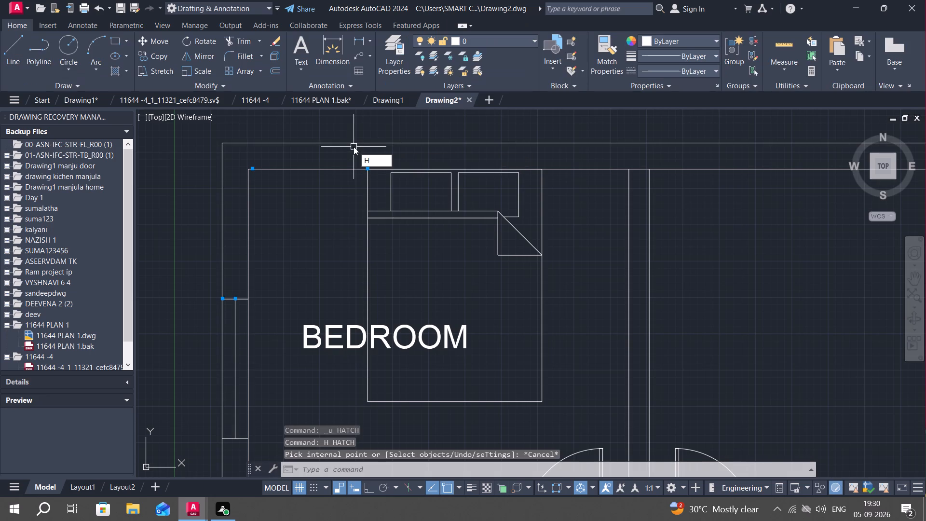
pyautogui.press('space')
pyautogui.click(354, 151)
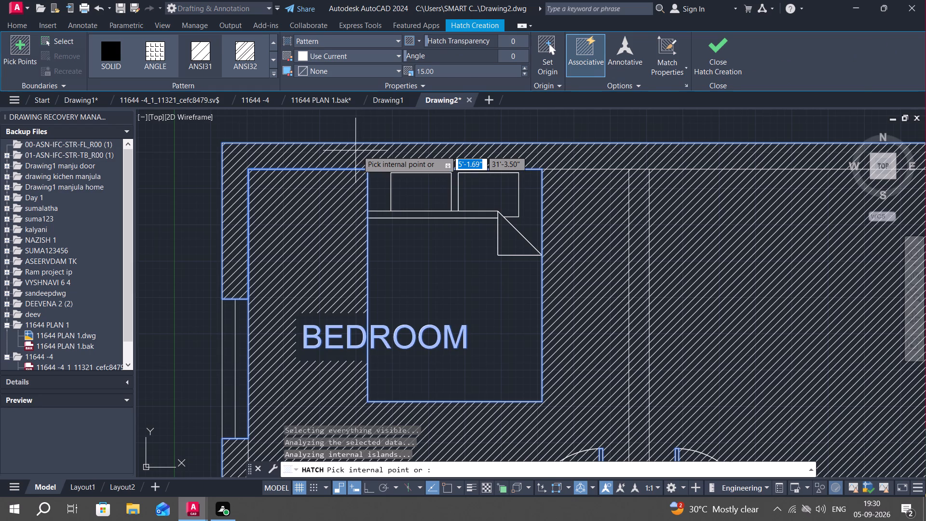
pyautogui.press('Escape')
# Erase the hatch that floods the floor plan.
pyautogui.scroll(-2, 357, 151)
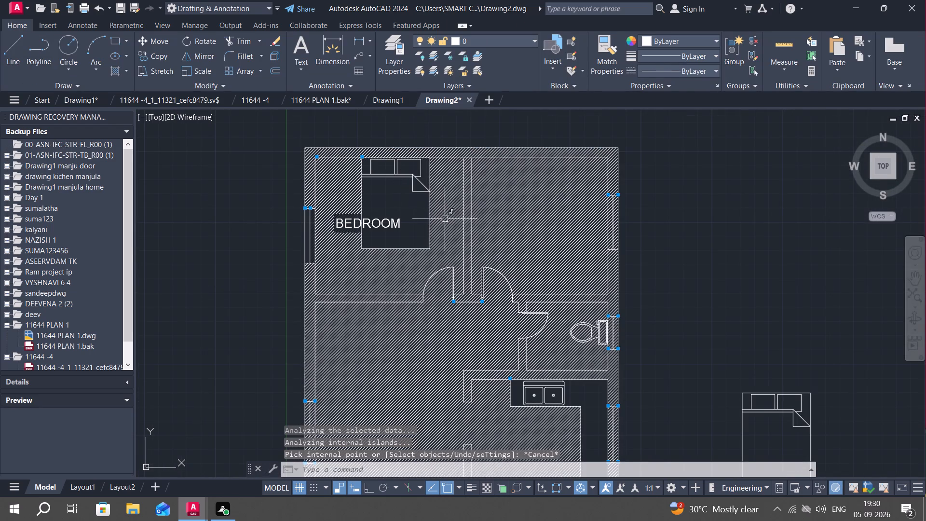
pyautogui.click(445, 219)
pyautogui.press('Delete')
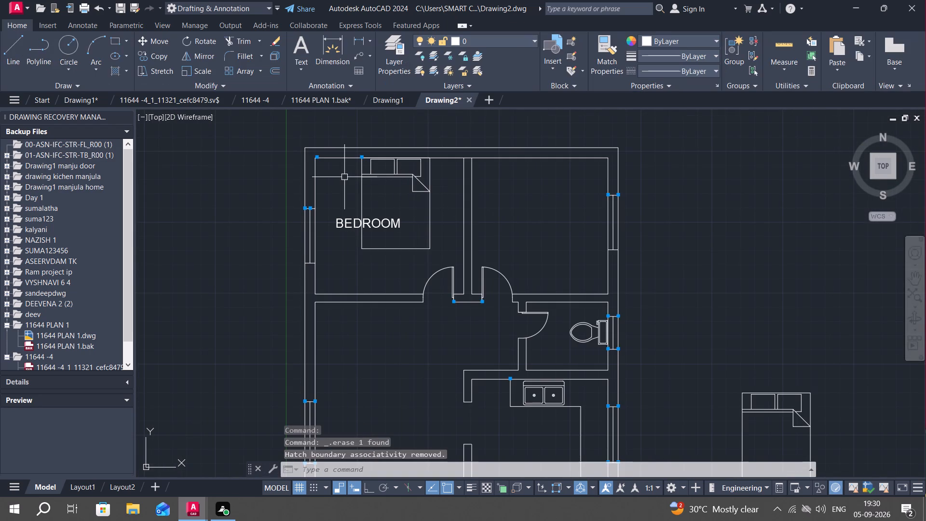
# Hatch the upper outer wall and the wall between the bedrooms with ANSI32, colour 0,0,0 and scale 15.
pyautogui.press('h')
pyautogui.press('space')
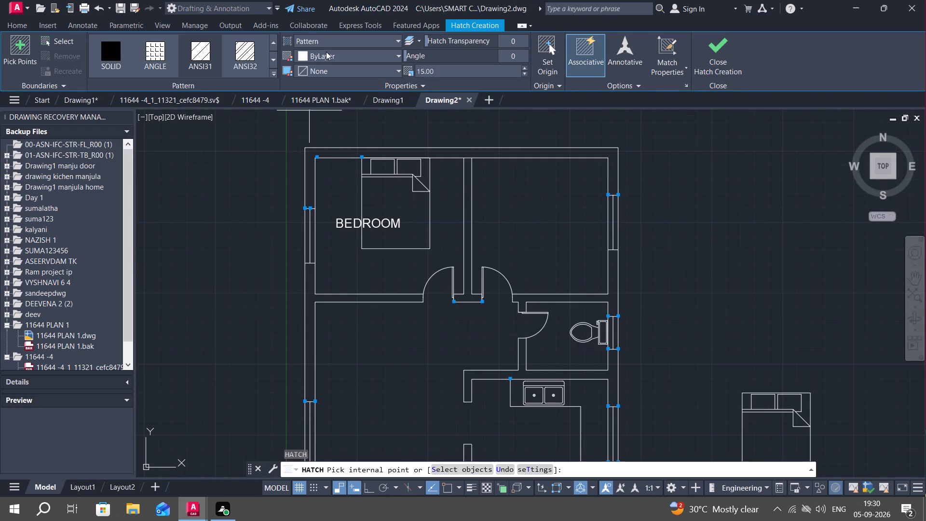
pyautogui.click(328, 55)
pyautogui.click(300, 106)
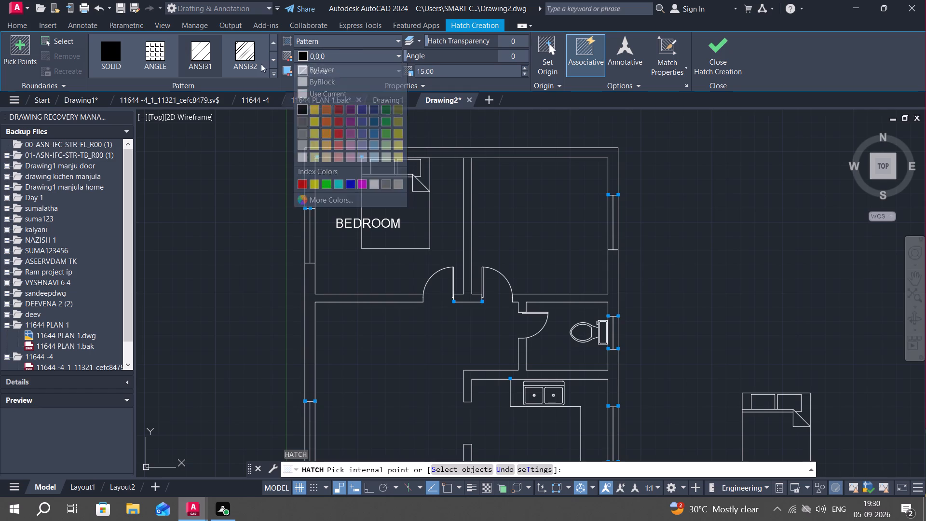
pyautogui.click(254, 49)
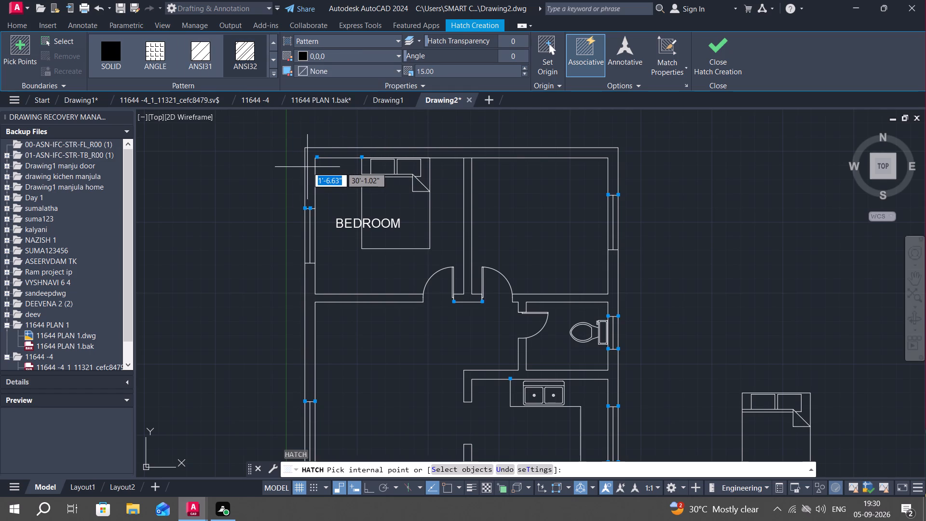
pyautogui.click(307, 167)
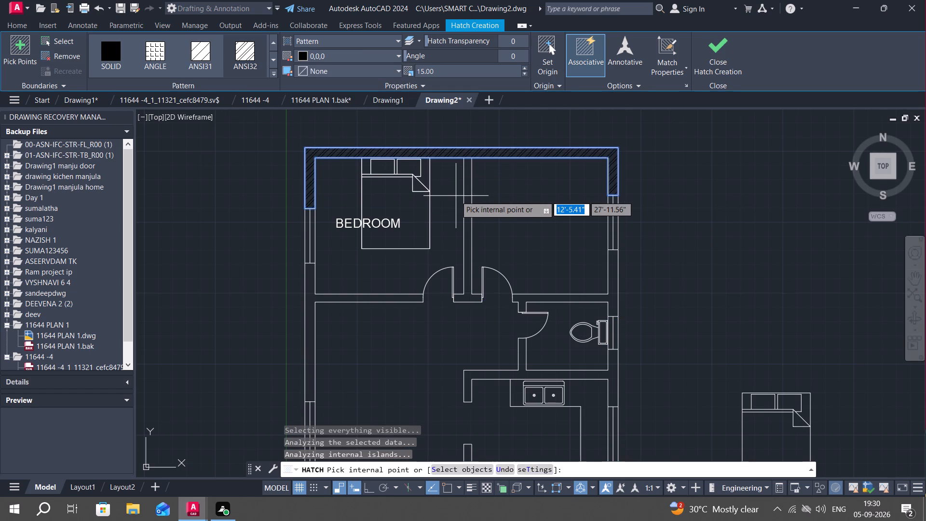
pyautogui.press('space')
pyautogui.press('space')
pyautogui.click(467, 194)
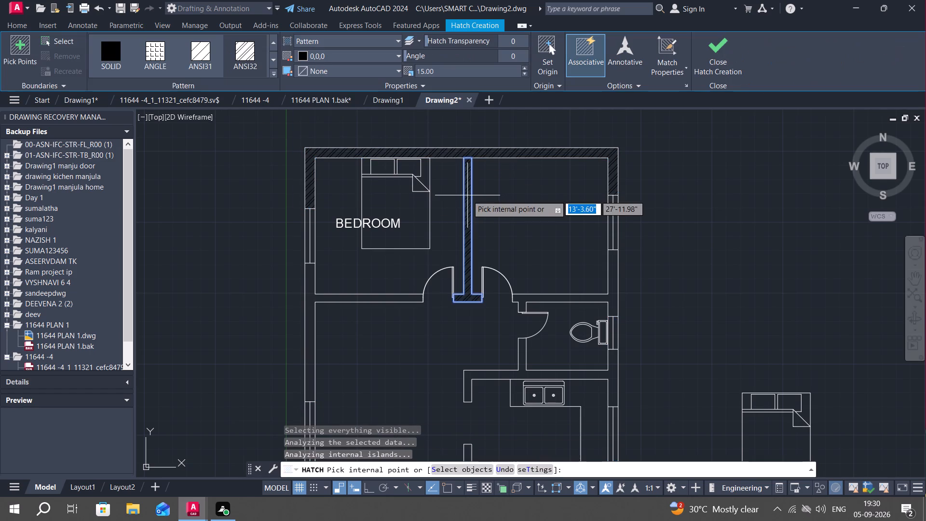
pyautogui.moveTo(468, 196); pyautogui.dragTo(458, 130, button='middle')
pyautogui.press('space')
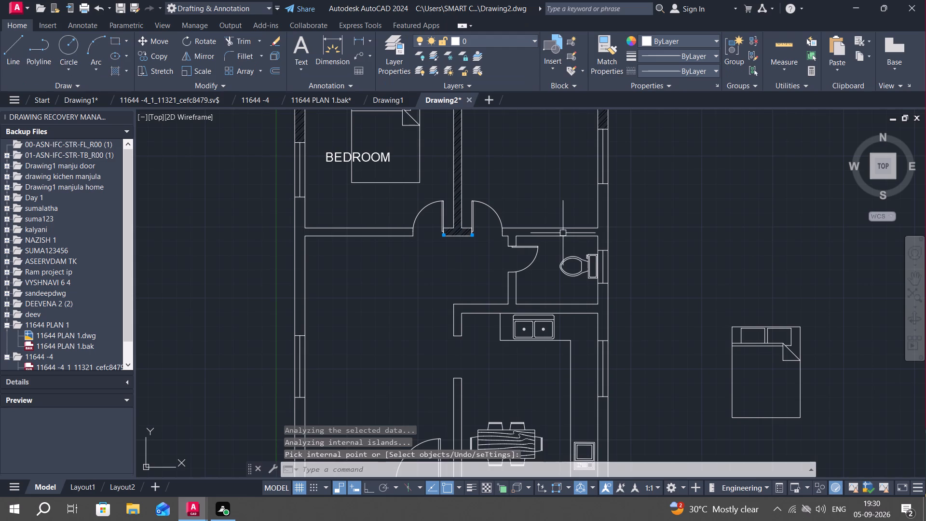
# Hatch the wall between the upper-right room and the bathroom, and the wall between the bathroom and the kitchen.
pyautogui.press('space')
pyautogui.click(563, 233)
pyautogui.press('space')
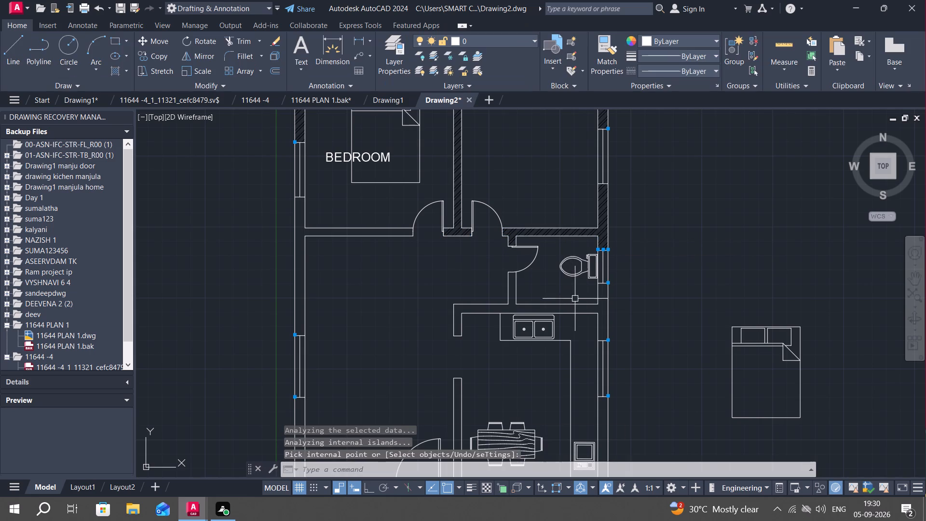
pyautogui.press('space')
pyautogui.click(577, 309)
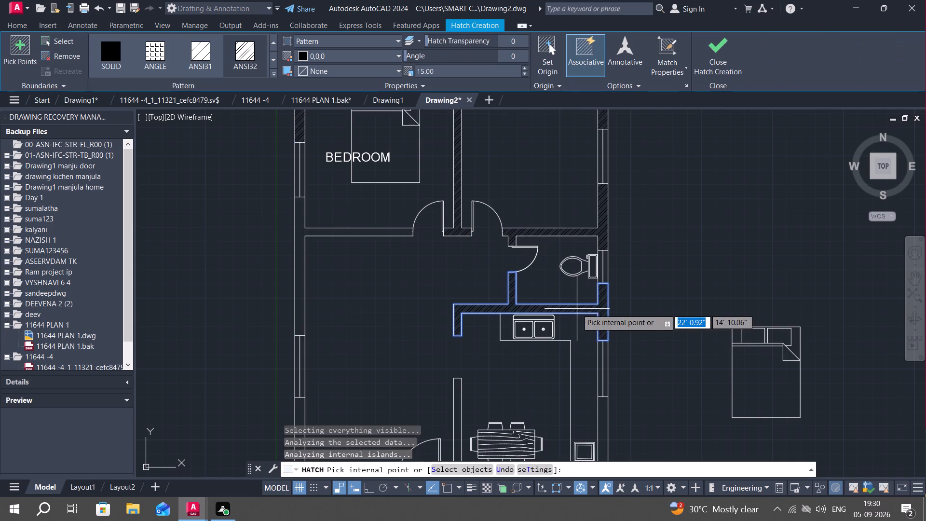
pyautogui.press('space')
# Hatch the lower-right outer corner and the kitchen partition with its adjoining piece of the bottom outer wall.
pyautogui.moveTo(572, 322); pyautogui.dragTo(546, 170, button='middle')
pyautogui.press('space')
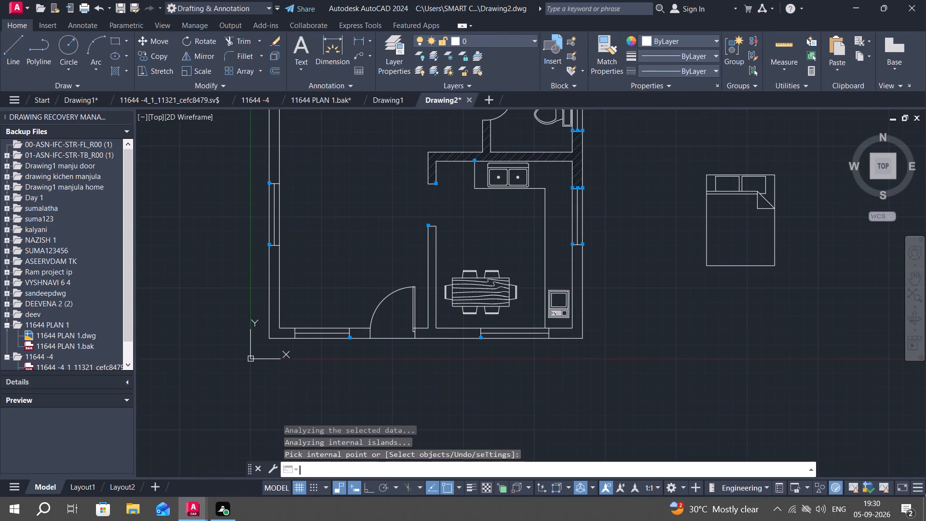
pyautogui.click(575, 304)
pyautogui.press('space')
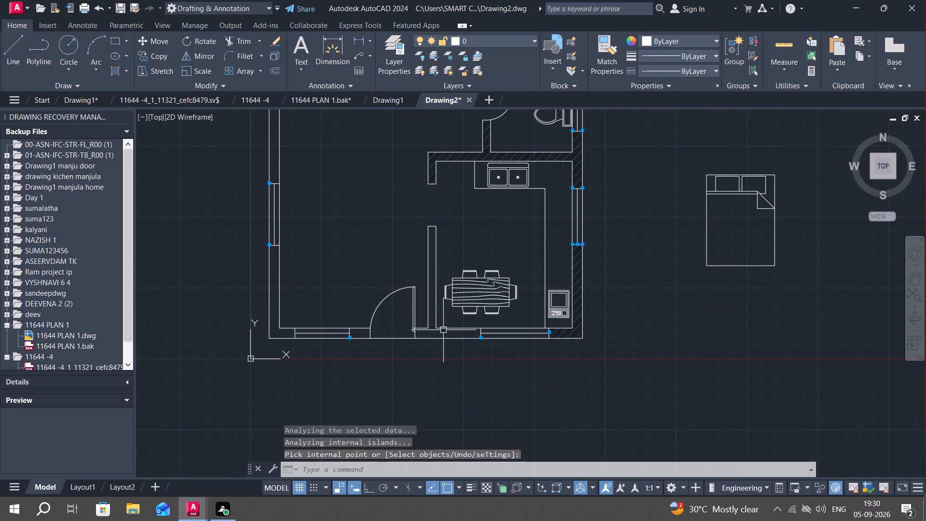
pyautogui.press('space')
pyautogui.click(441, 330)
pyautogui.press('space')
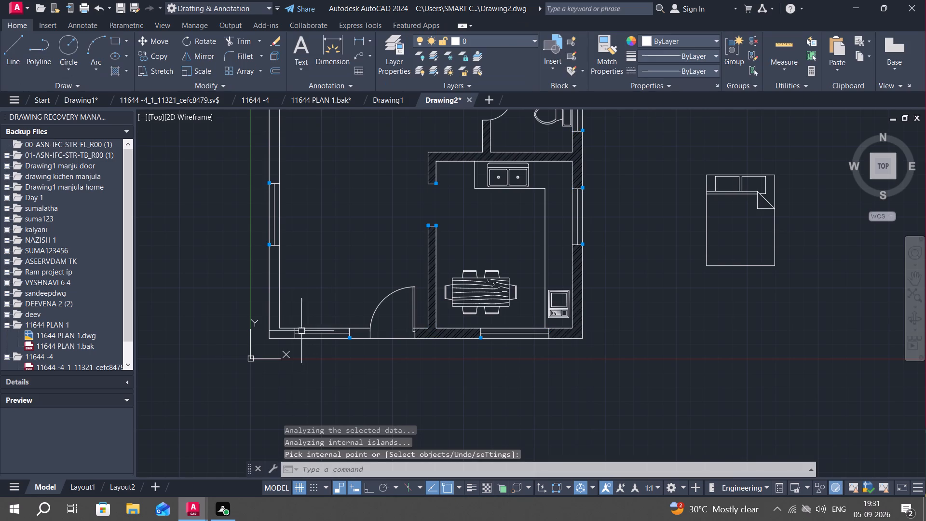
# Hatch the lower-left outer corner and the short wall piece between the bottom window and the entrance door.
pyautogui.press('space')
pyautogui.click(280, 332)
pyautogui.press('space')
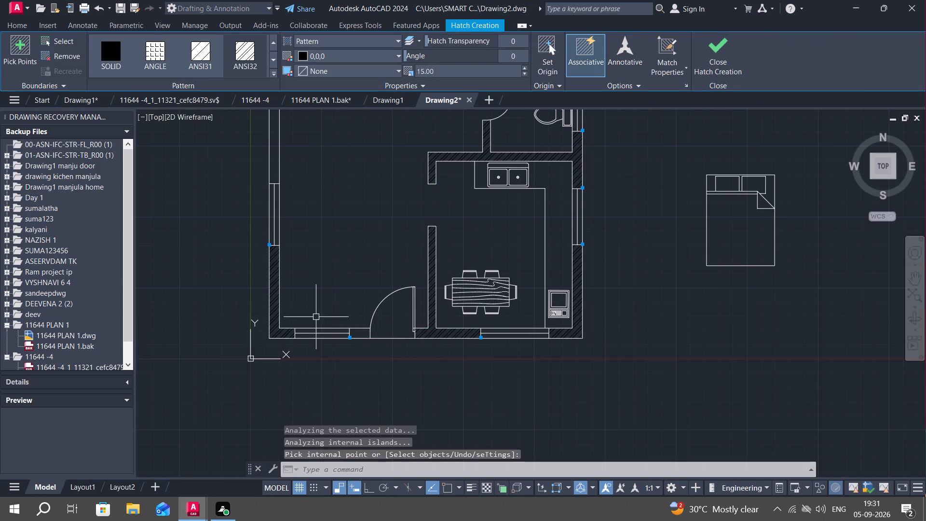
pyautogui.press('space')
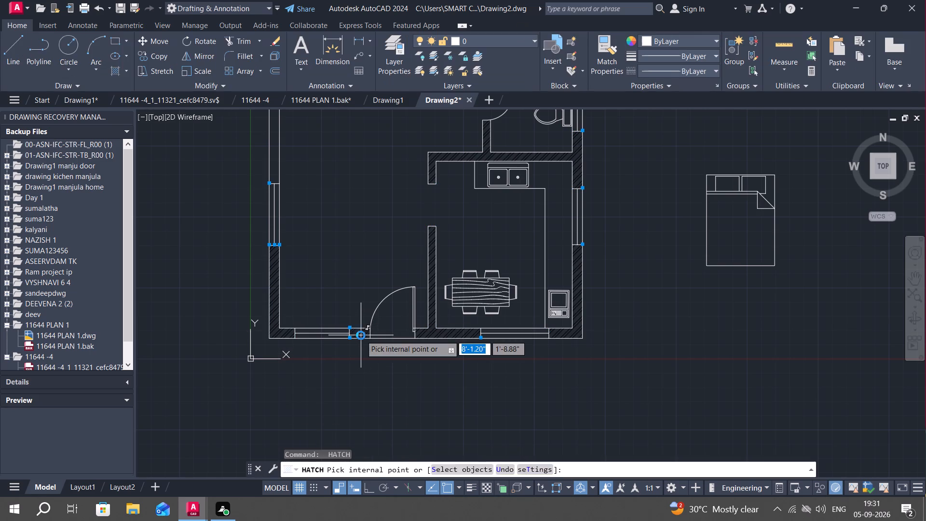
pyautogui.click(361, 335)
pyautogui.moveTo(309, 282); pyautogui.dragTo(360, 333, button='middle')
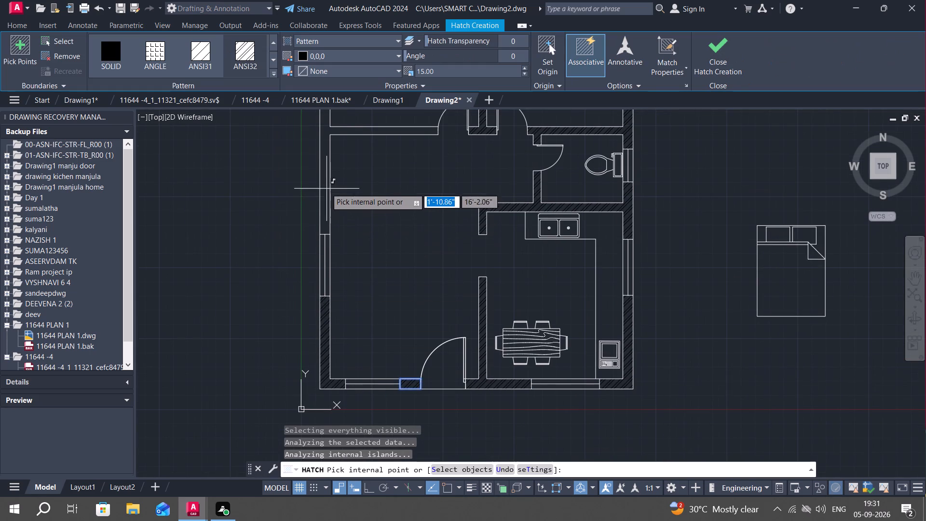
pyautogui.moveTo(329, 190); pyautogui.dragTo(356, 329, button='middle')
pyautogui.press('space')
# Hatch the left outer wall between the two windows together with the adjoining wall below the bedroom.
pyautogui.click(350, 302)
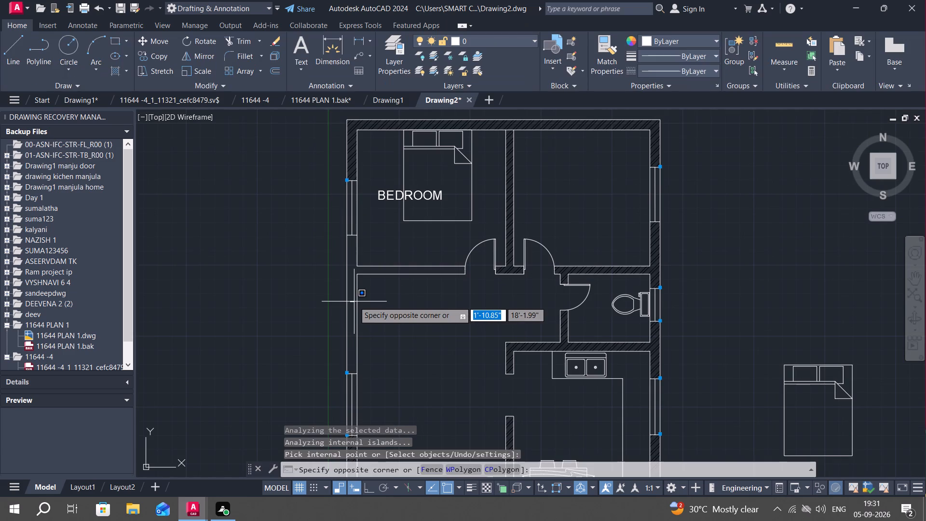
pyautogui.press('Escape')
pyautogui.press('space')
pyautogui.click(351, 292)
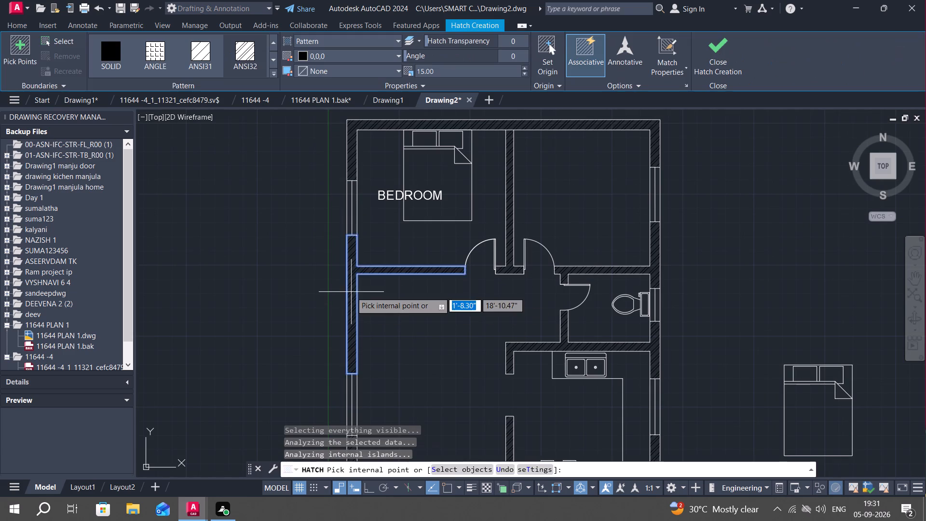
pyautogui.press('Escape')
# Delete the spare bed outside the floor plan.
pyautogui.scroll(-2, 431, 312)
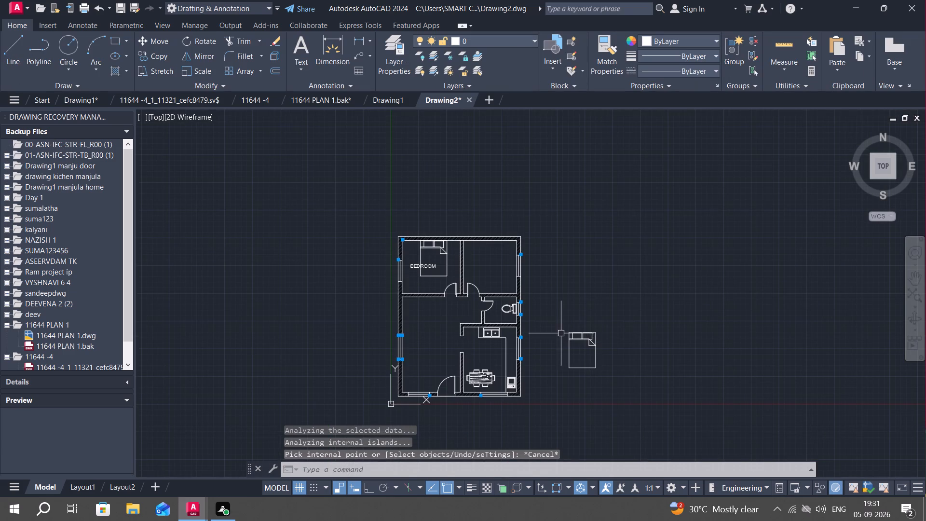
pyautogui.moveTo(561, 333); pyautogui.dragTo(554, 395)
pyautogui.press('Delete')
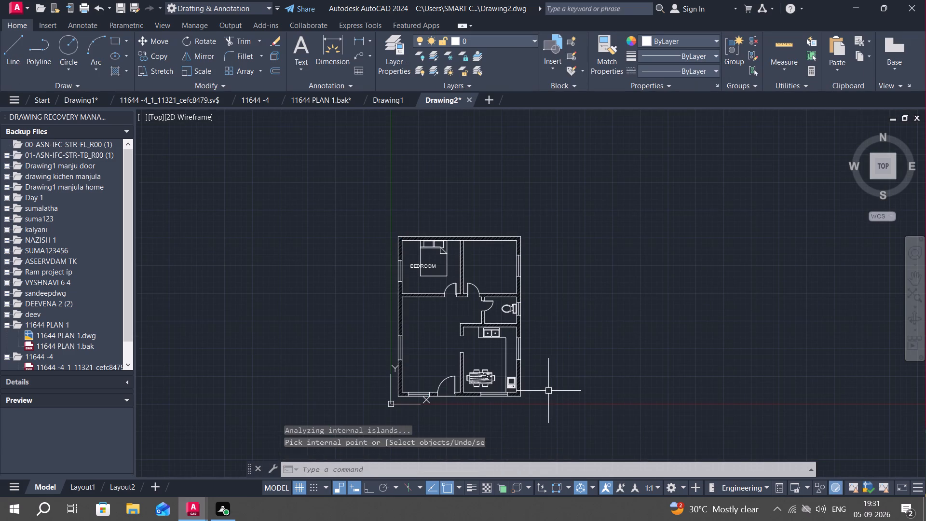
# Draw a rectangle about 3'-3" by 7'-10" in the living room beside the left window.
pyautogui.moveTo(447, 335); pyautogui.dragTo(465, 315, button='middle')
pyautogui.scroll(3, 425, 323)
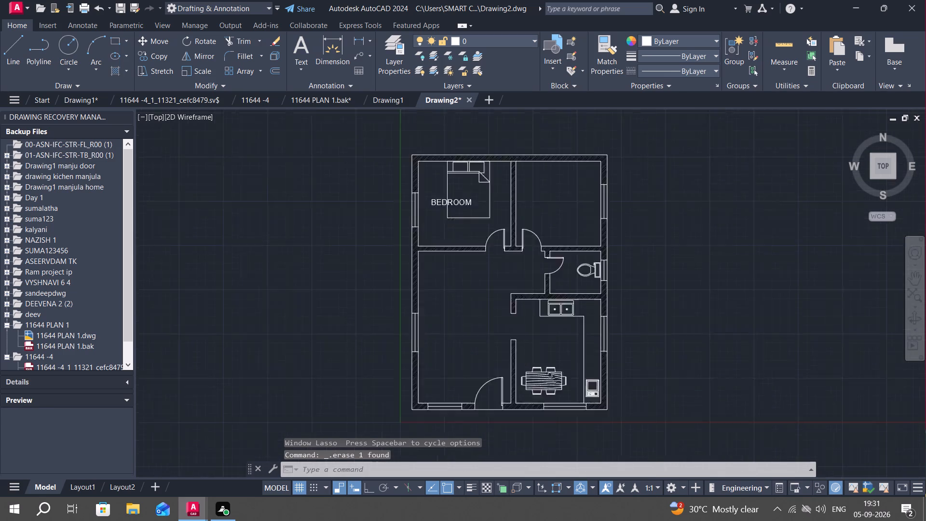
pyautogui.write('REC')
pyautogui.press('space')
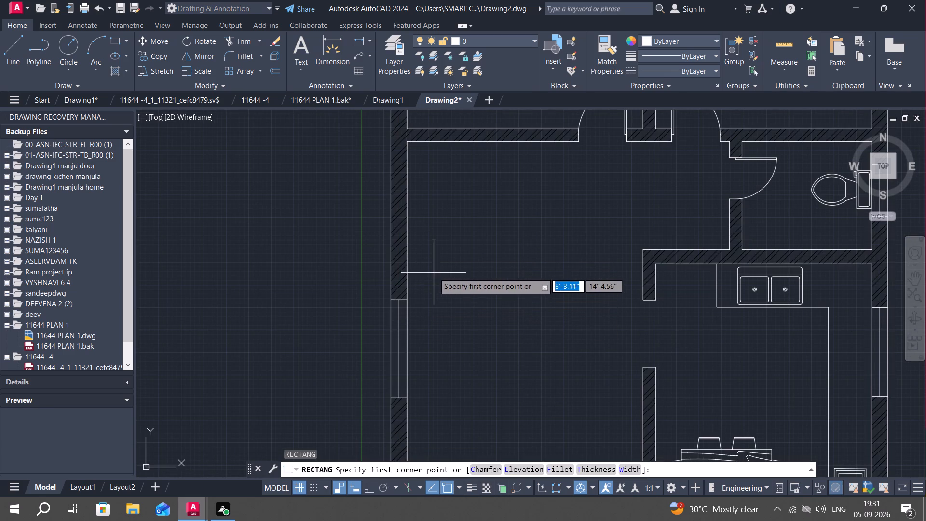
pyautogui.click(434, 273)
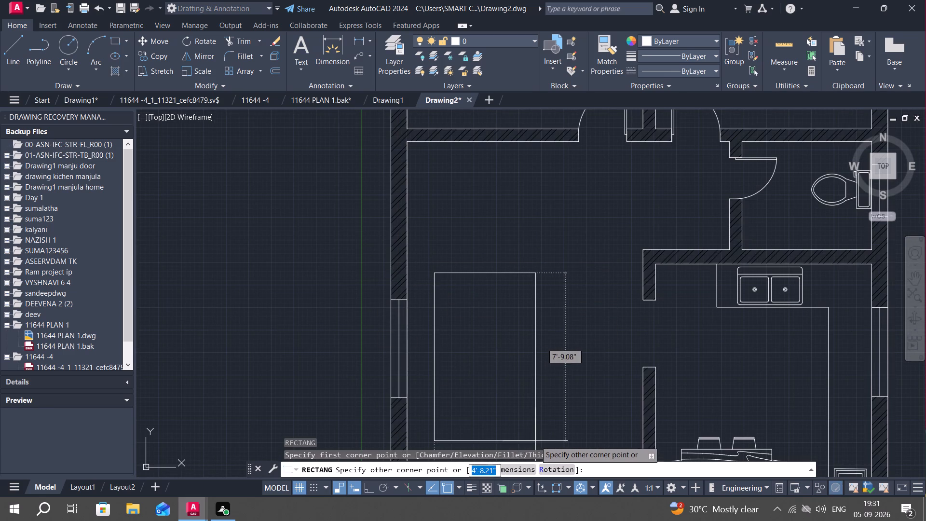
pyautogui.click(505, 441)
pyautogui.press('Escape')
# Offset the living room rectangle 2" inward.
pyautogui.write('O')
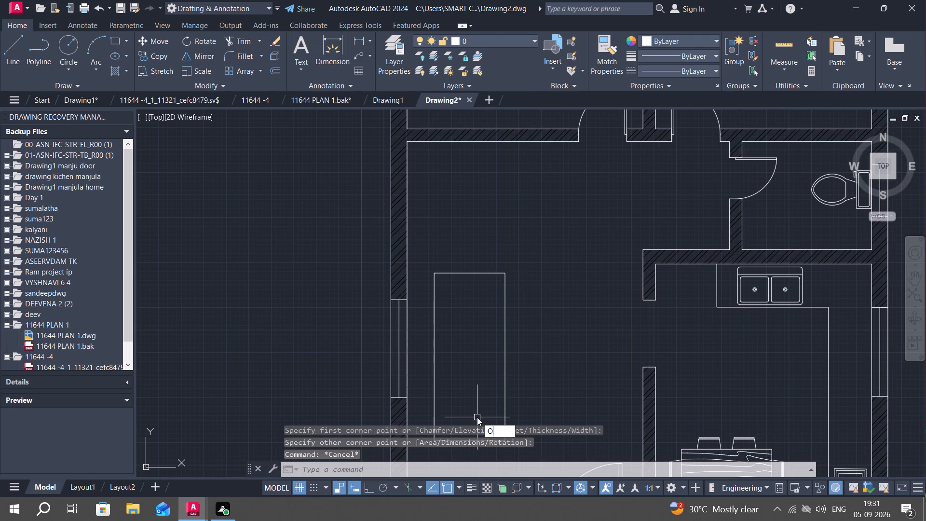
pyautogui.press('space')
pyautogui.moveTo(471, 411); pyautogui.dragTo(454, 400, button='middle')
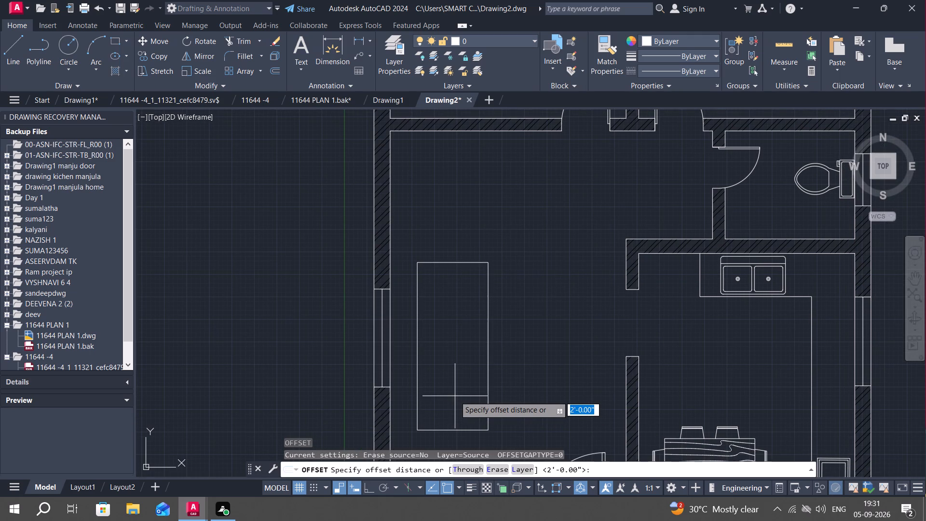
pyautogui.press('2')
pyautogui.hotkey('shift', '"')
pyautogui.press('space')
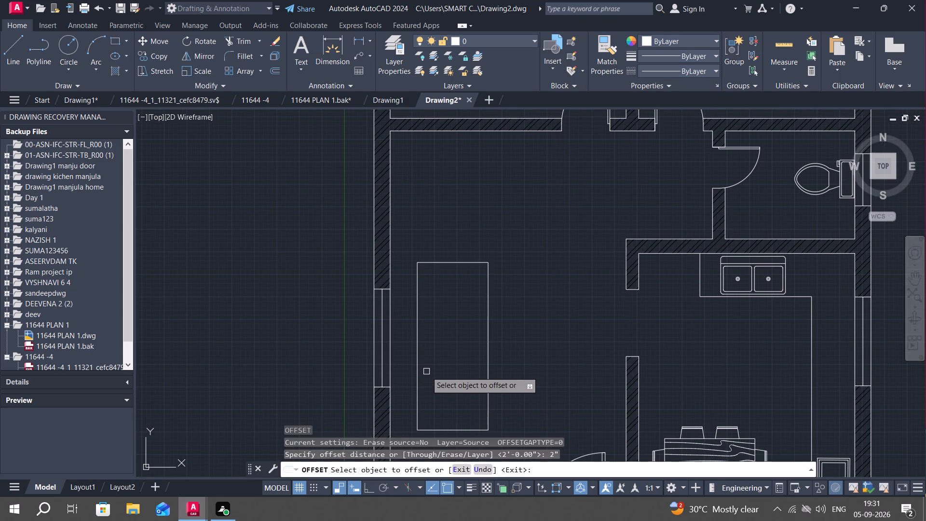
pyautogui.click(417, 360)
pyautogui.click(445, 361)
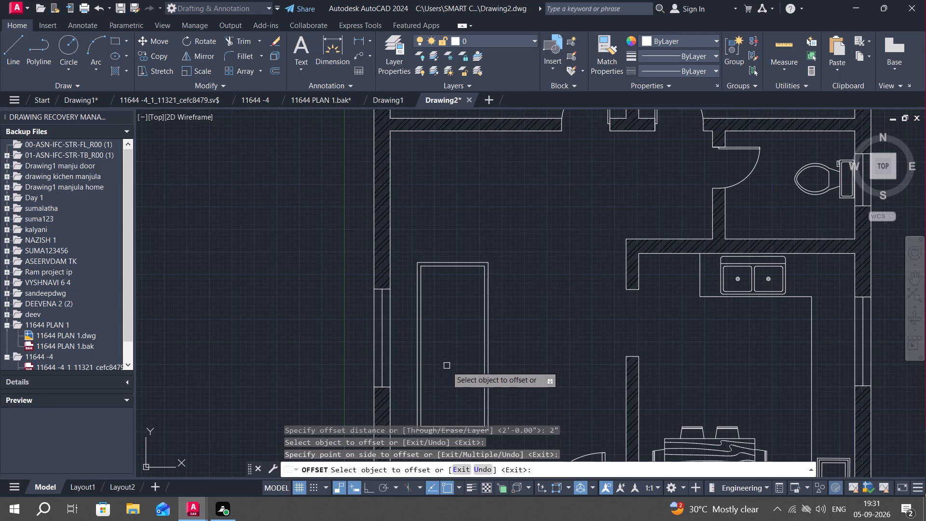
pyautogui.press('Escape')
# Trim away the right edge of the inner rectangle inside the living room sofa outline.
pyautogui.moveTo(443, 357); pyautogui.dragTo(426, 315, button='middle')
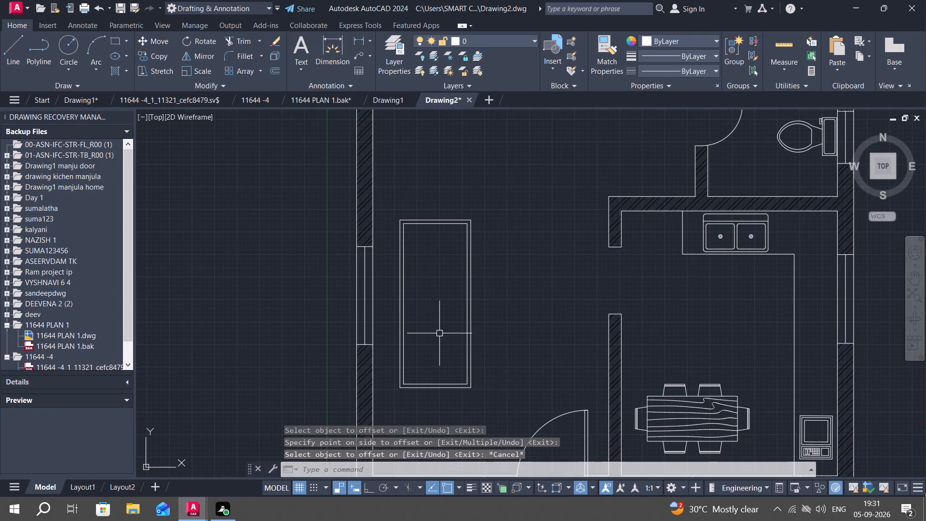
pyautogui.write('TR')
pyautogui.press('space')
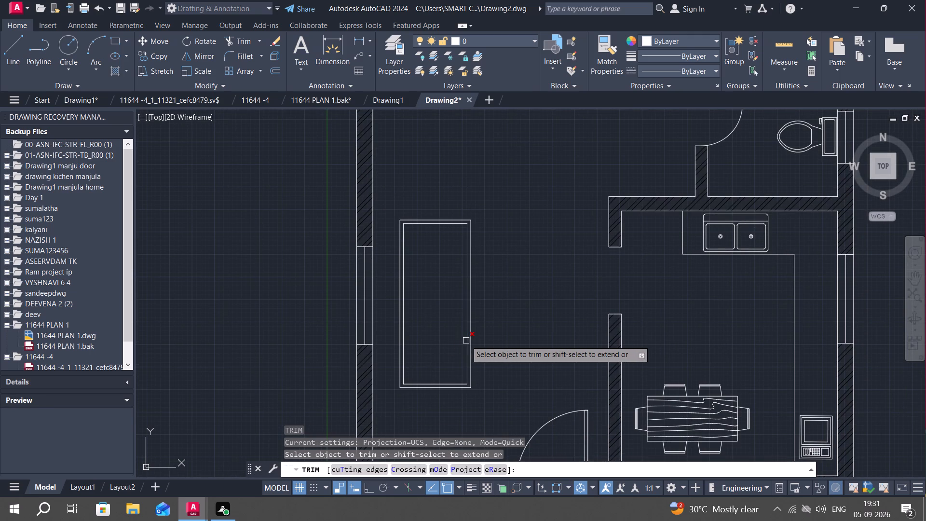
pyautogui.click(466, 341)
pyautogui.press('Escape')
# Extend the inner outline's open top and bottom edges to the right side of the sofa's outer rectangle.
pyautogui.press('e')
pyautogui.press('x')
pyautogui.press('space')
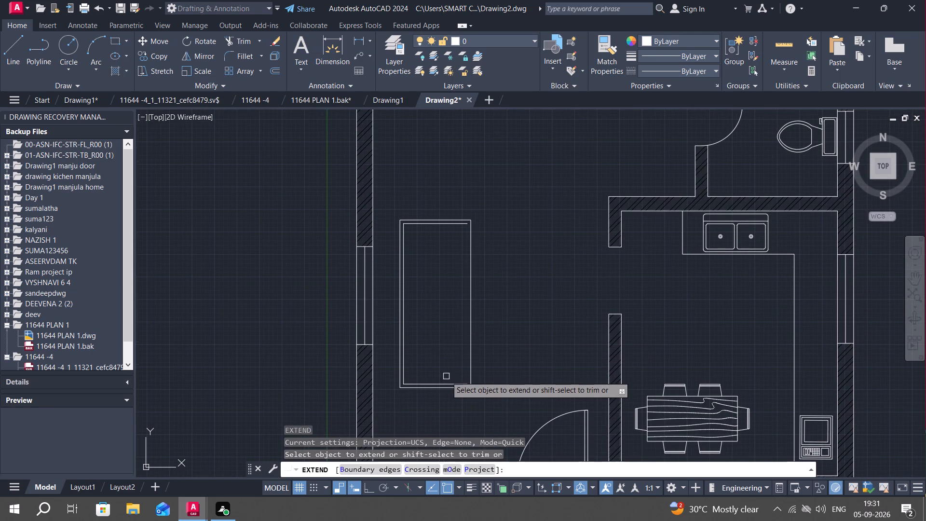
pyautogui.click(454, 384)
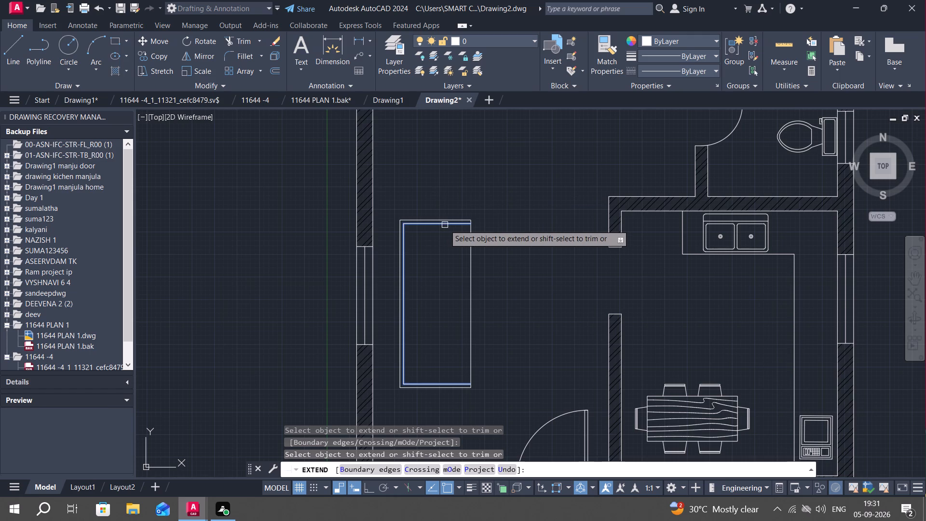
pyautogui.click(446, 224)
pyautogui.press('Escape')
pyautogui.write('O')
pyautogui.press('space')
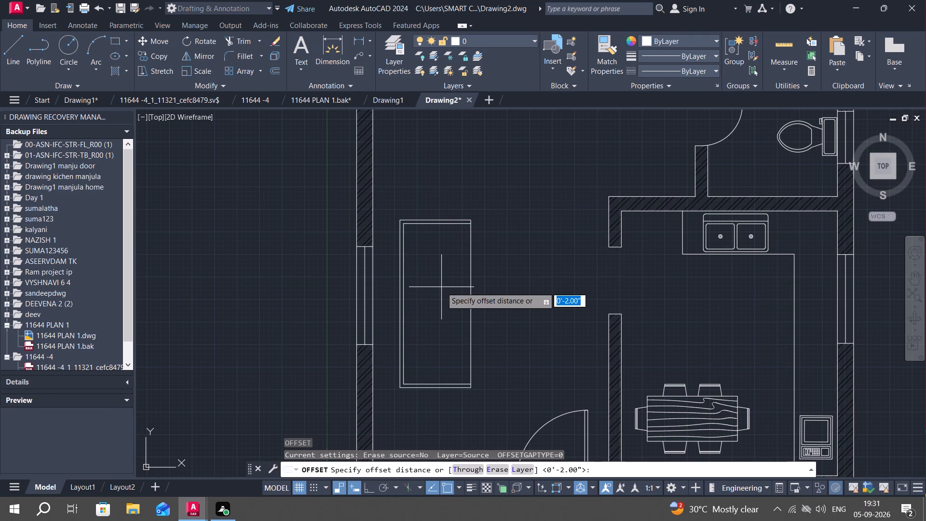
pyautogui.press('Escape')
# Draw a horizontal line across the middle of the sofa, from the inner left edge to the outer right edge.
pyautogui.press('l')
pyautogui.press('space')
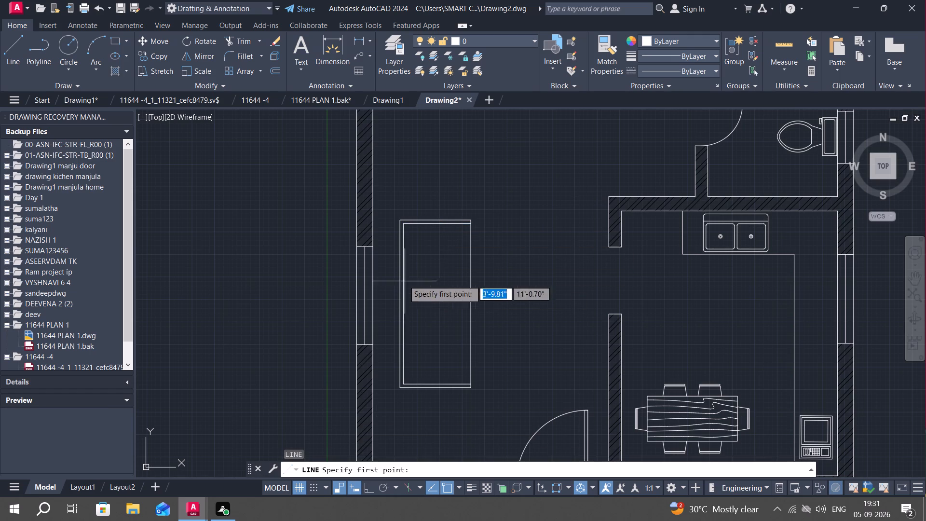
pyautogui.click(406, 302)
pyautogui.click(468, 302)
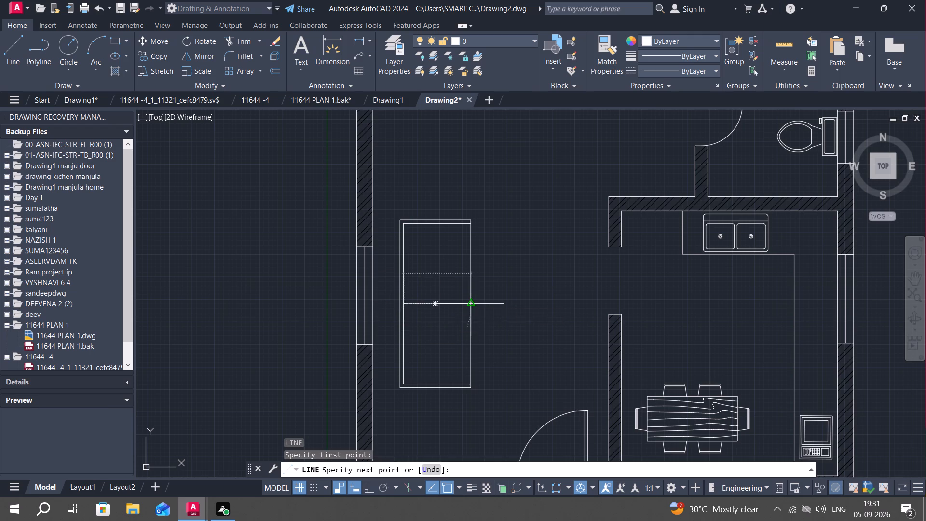
pyautogui.press('Escape')
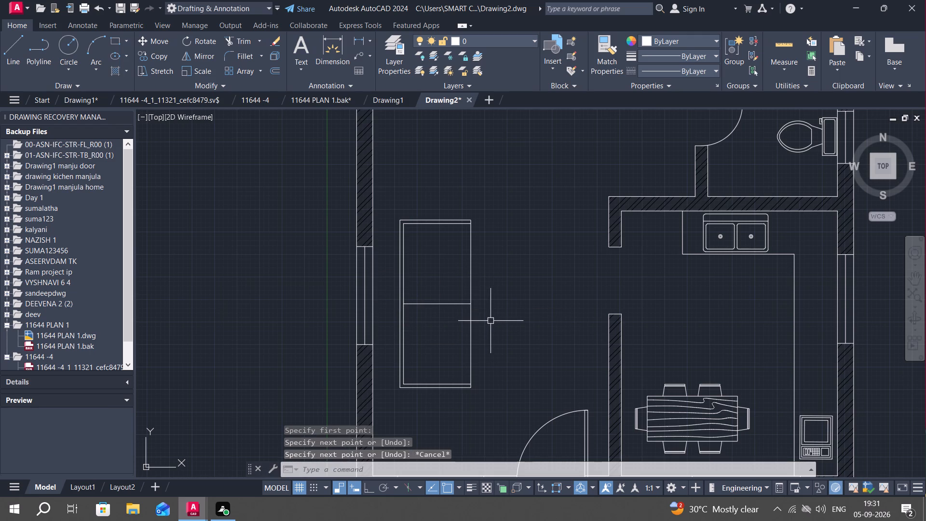
# Draw a coffee table rectangle about 2'-5" by 3'-8" to the right of the sofa.
pyautogui.write('REC')
pyautogui.press('space')
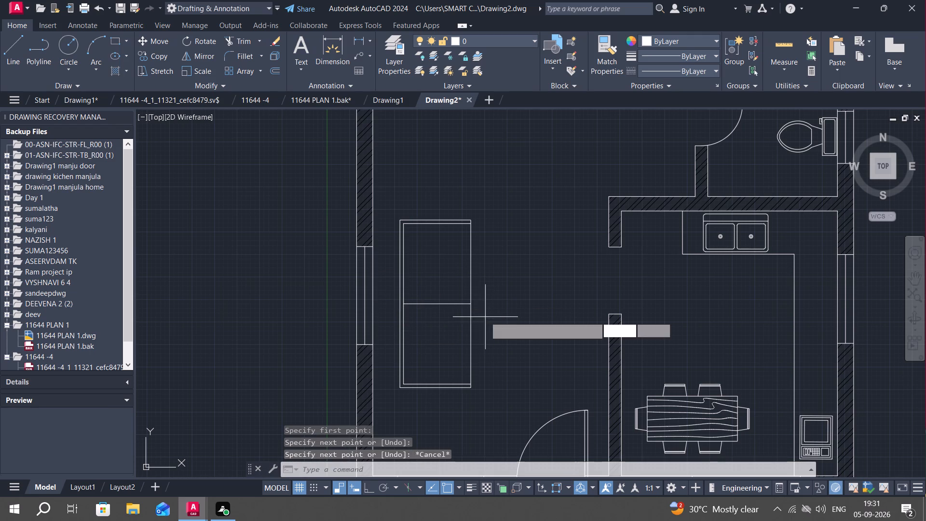
pyautogui.click(485, 255)
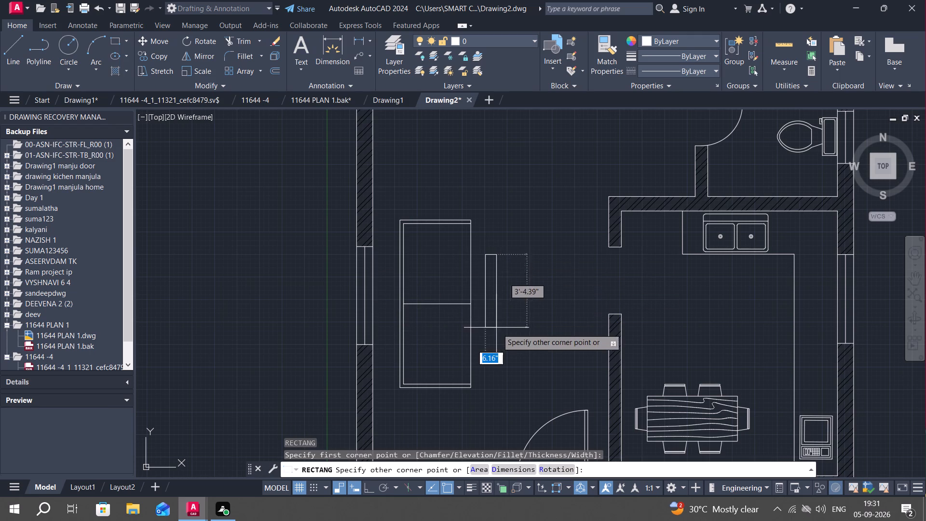
pyautogui.click(537, 334)
# Draw a small, nearly square seat rectangle just above the coffee table in the living room.
pyautogui.moveTo(533, 355); pyautogui.dragTo(519, 347, button='middle')
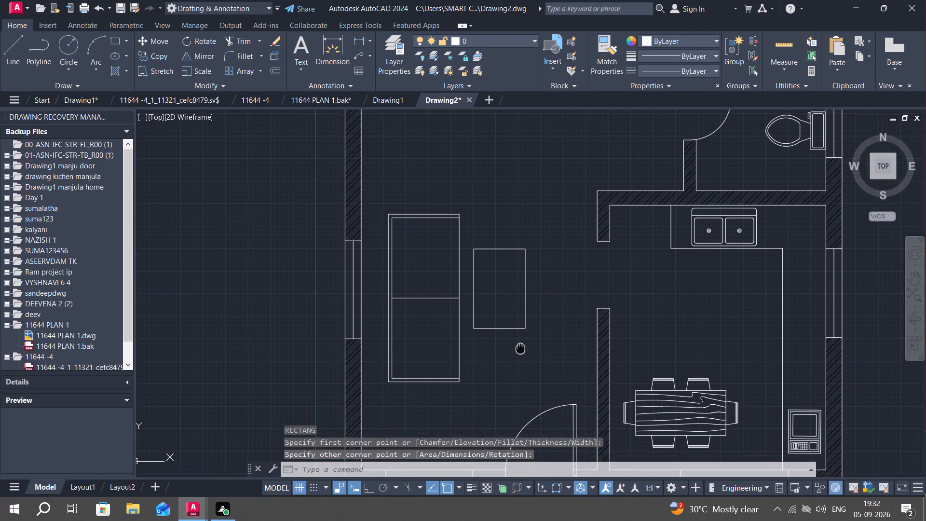
pyautogui.scroll(-1, 517, 348)
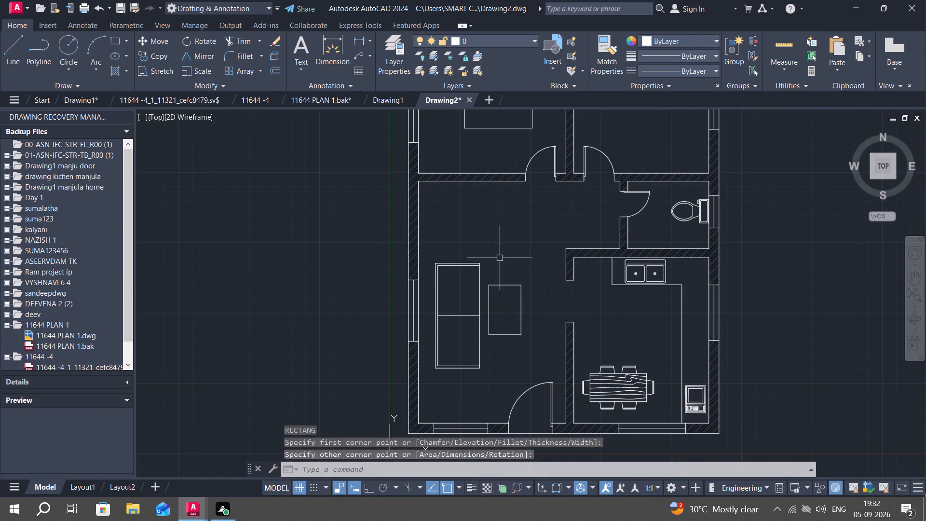
pyautogui.press('e')
pyautogui.press('Escape')
pyautogui.write('REC')
pyautogui.press('space')
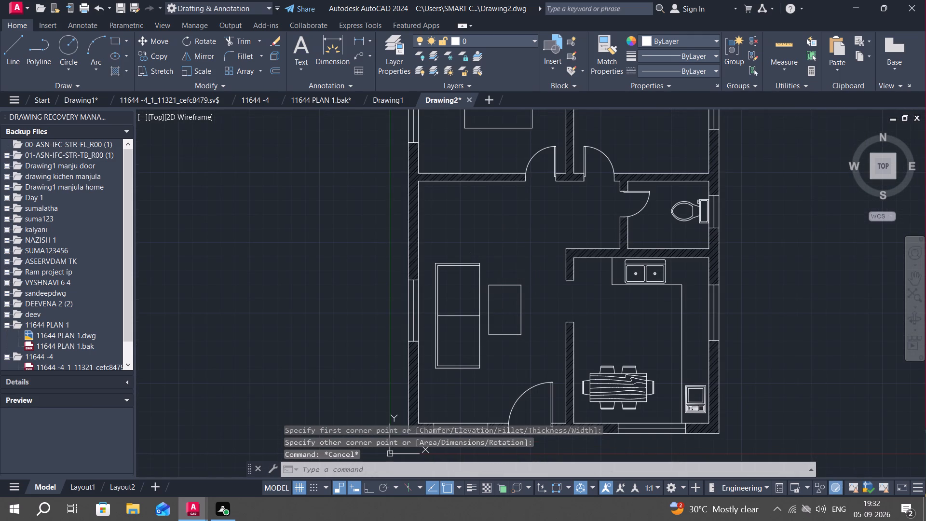
pyautogui.click(496, 252)
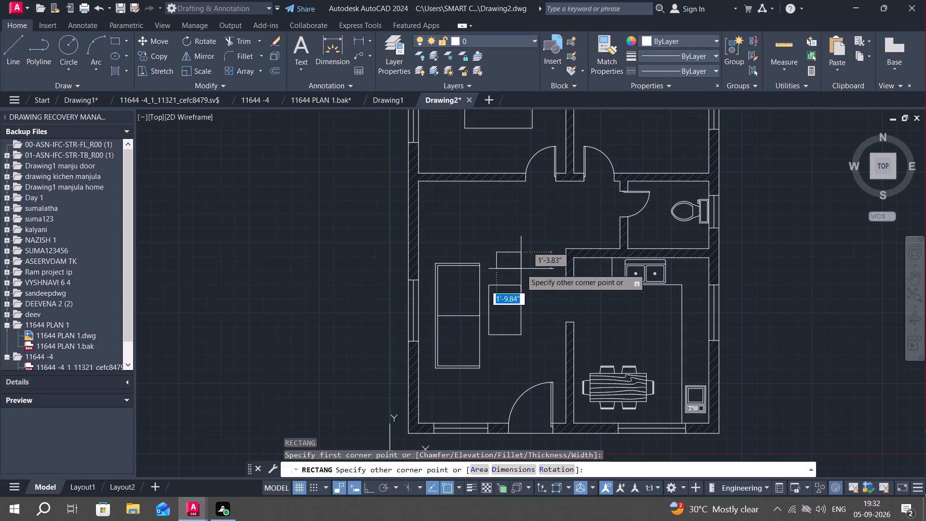
pyautogui.scroll(1, 521, 269)
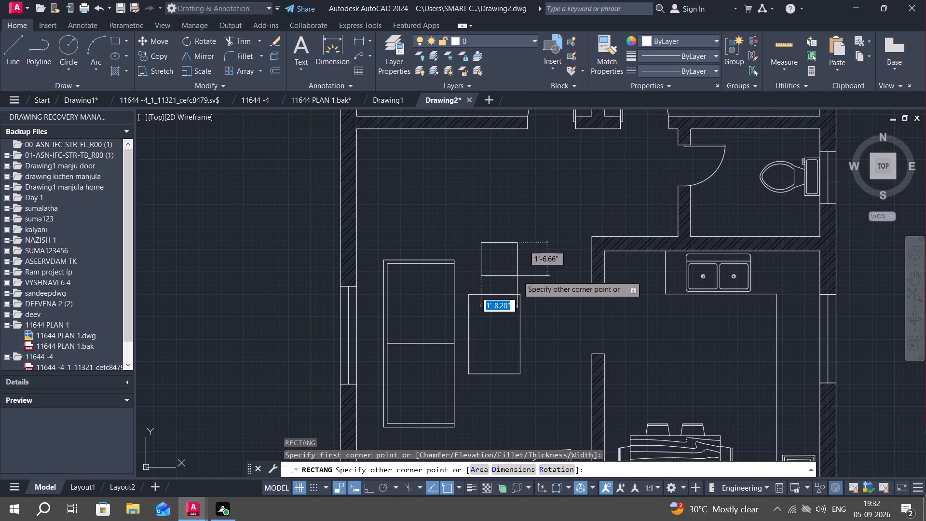
pyautogui.click(513, 273)
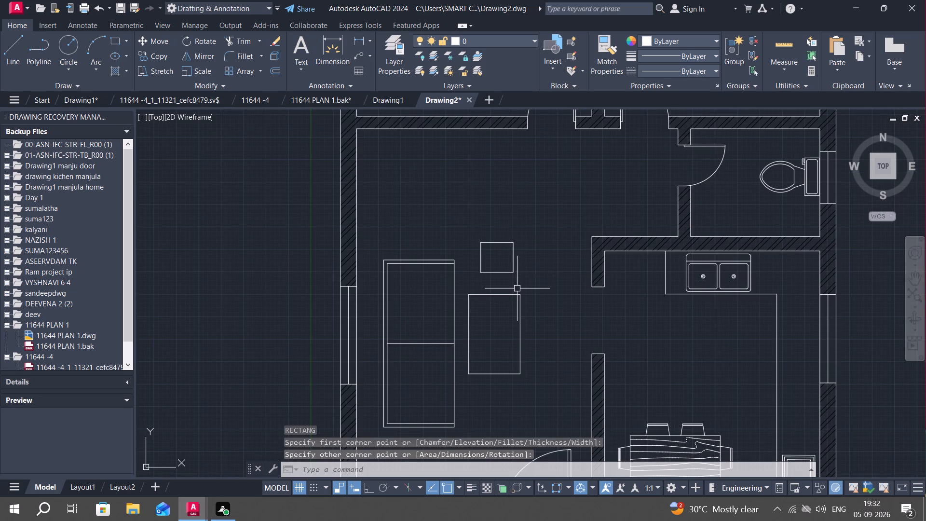
# Copy the small seat rectangle straight down about 6'-7", with Ortho on, to just below the coffee table.
pyautogui.press('x')
pyautogui.press('Escape')
pyautogui.write('CI')
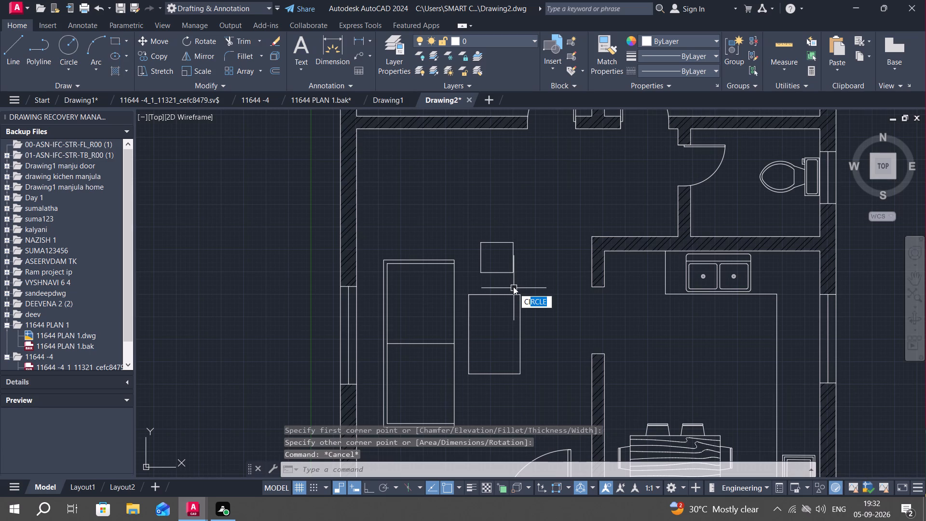
pyautogui.press('BackSpace')
pyautogui.press('BackSpace')
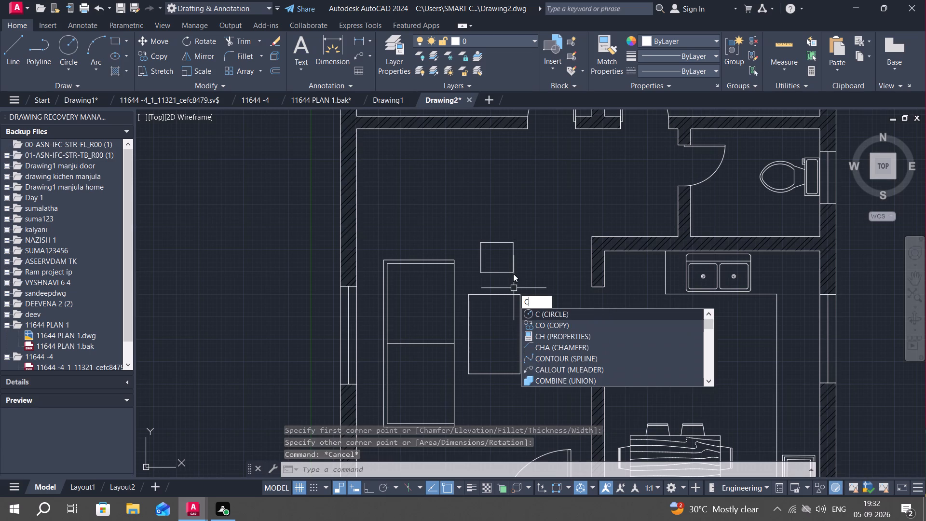
pyautogui.press('o')
pyautogui.press('space')
pyautogui.click(511, 260)
pyautogui.rightClick(511, 260)
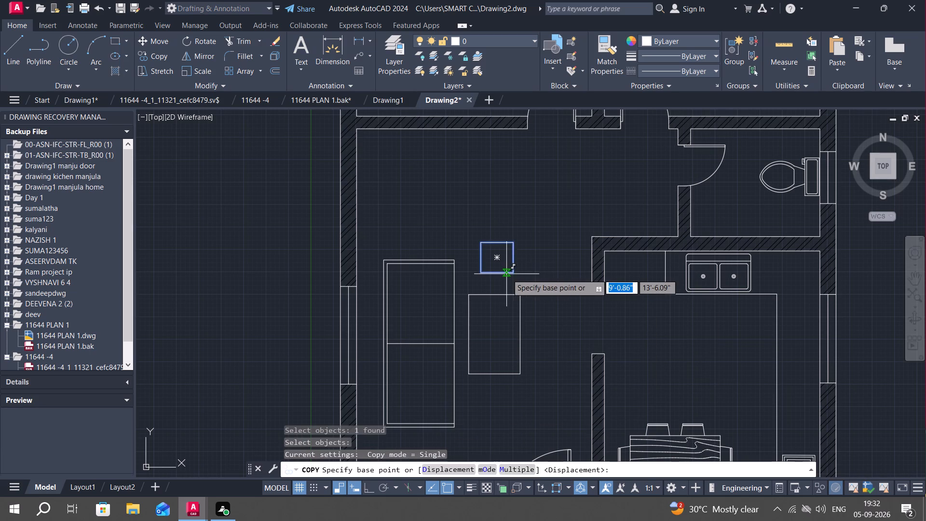
pyautogui.click(512, 273)
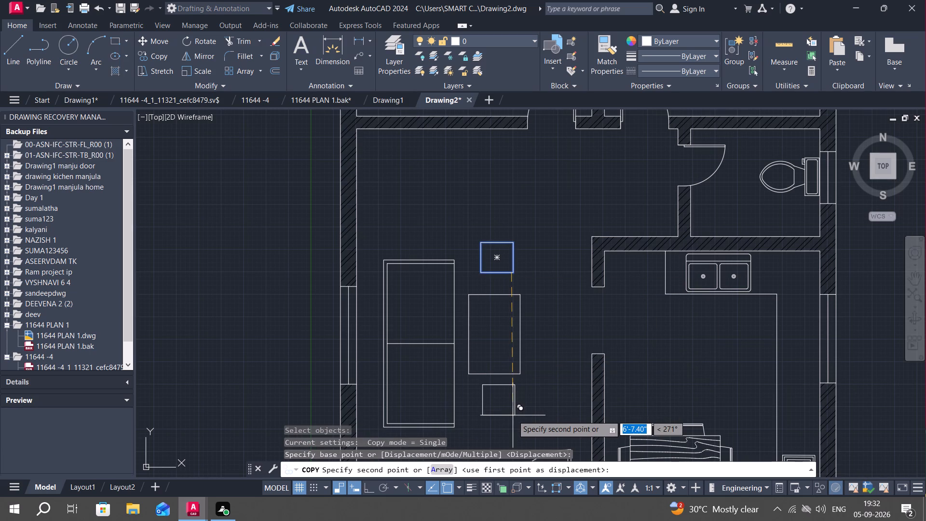
pyautogui.press('F8')
pyautogui.click(514, 415)
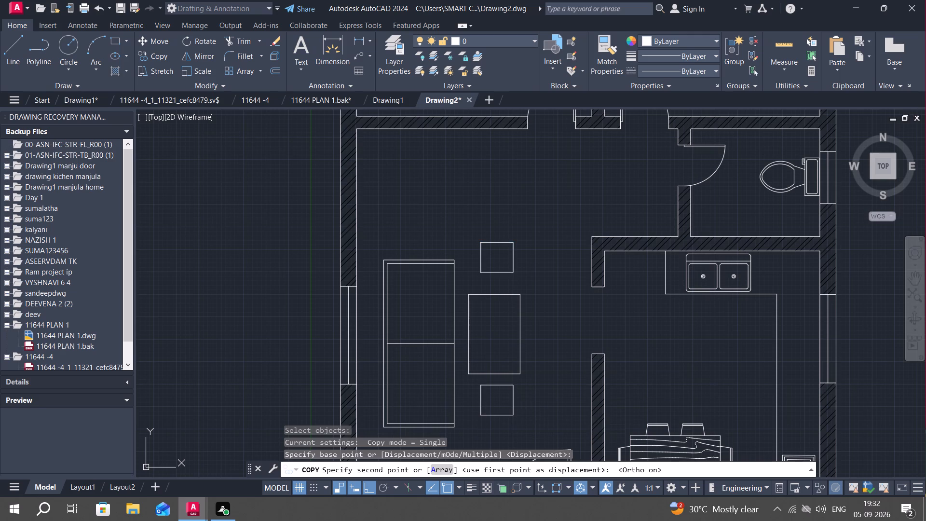
pyautogui.press('Escape')
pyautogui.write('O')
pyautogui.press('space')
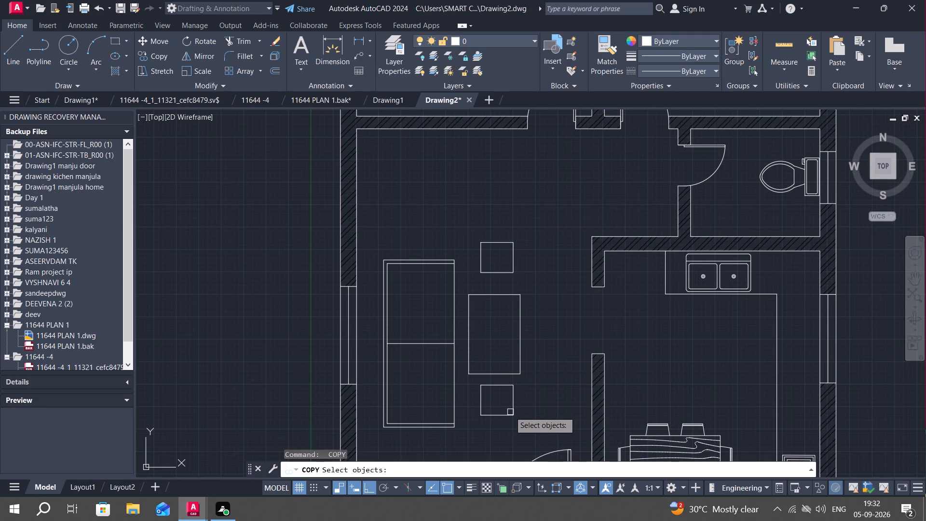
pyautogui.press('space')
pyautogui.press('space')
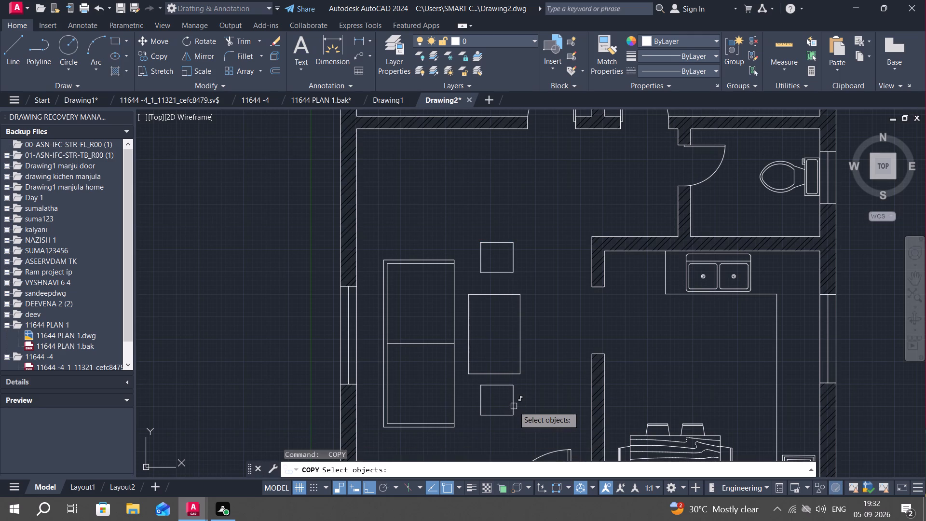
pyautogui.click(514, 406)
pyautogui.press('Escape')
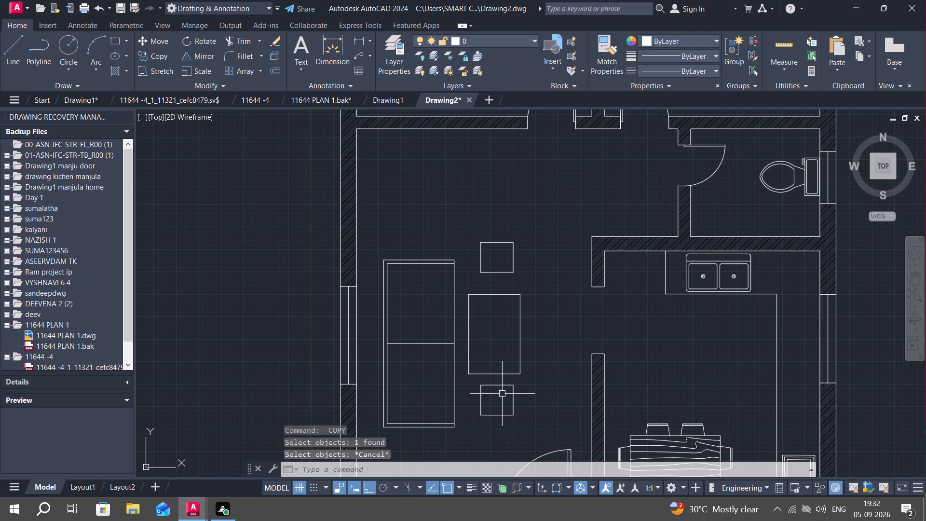
# Offset both small seat rectangles 2" inward.
pyautogui.write('O')
pyautogui.press('space')
pyautogui.press('space')
pyautogui.click(513, 397)
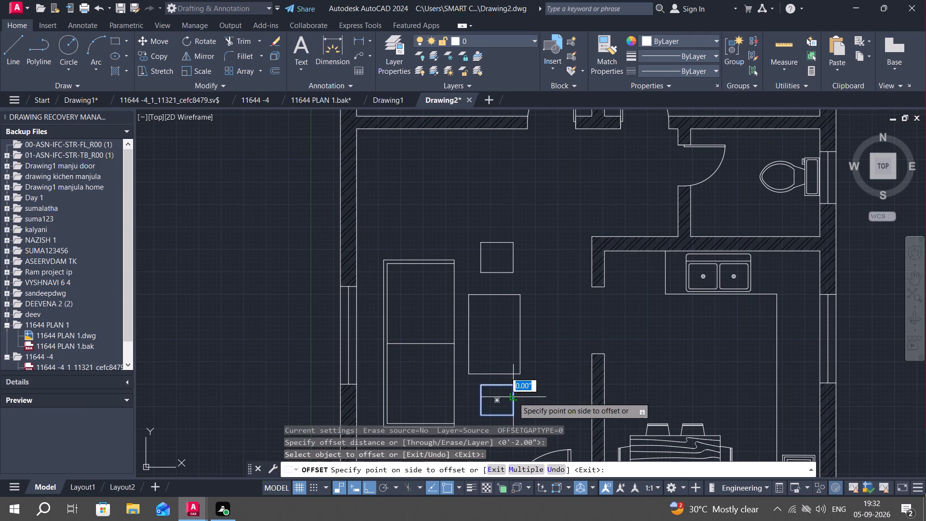
pyautogui.click(500, 395)
pyautogui.click(514, 261)
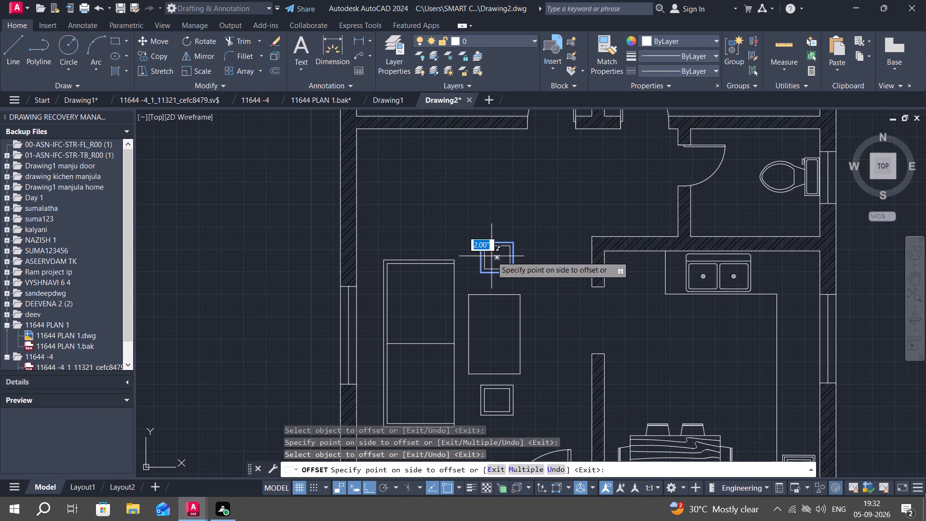
pyautogui.click(490, 256)
pyautogui.press('Escape')
# Trim away the inner edge facing the coffee table on each of the two seats.
pyautogui.write('TR')
pyautogui.press('space')
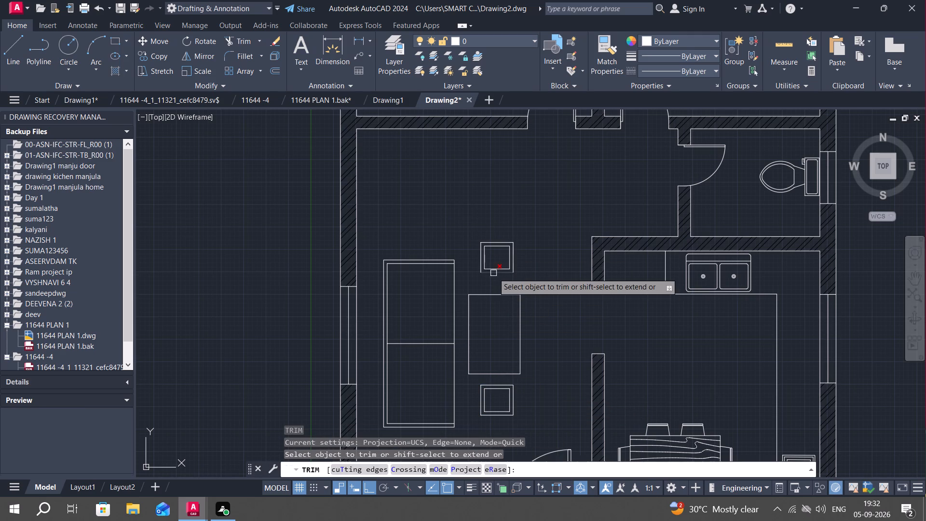
pyautogui.click(498, 267)
pyautogui.click(497, 389)
pyautogui.press('Escape')
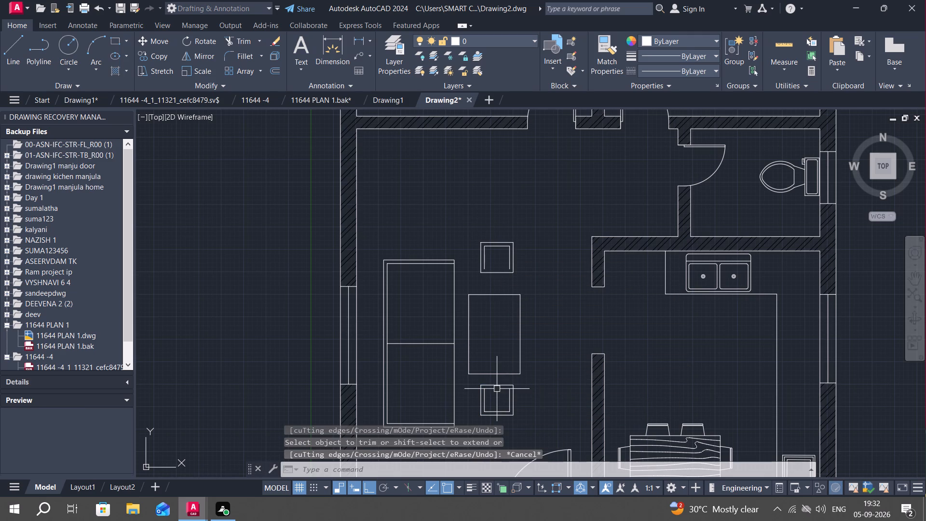
# Extend the open inner side lines of both seats to their outer edges facing the coffee table.
pyautogui.write('EX')
pyautogui.press('space')
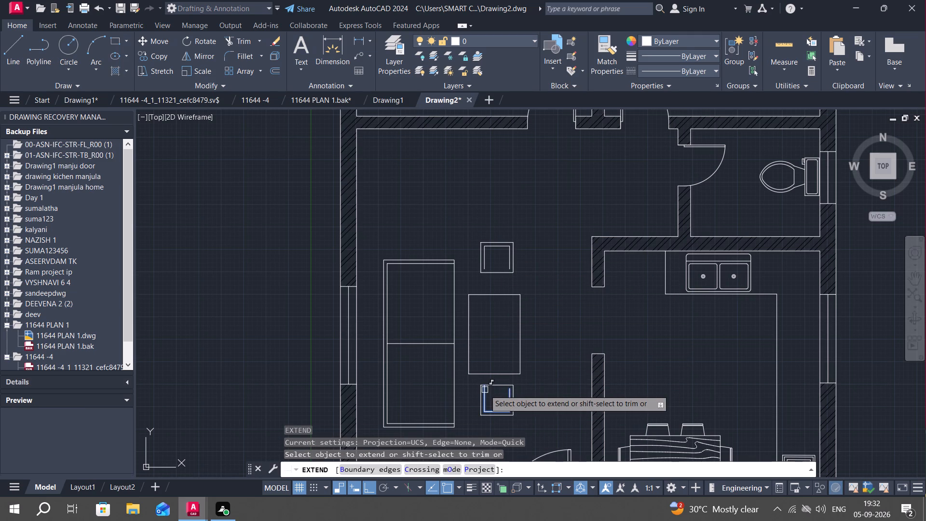
pyautogui.click(485, 390)
pyautogui.click(510, 394)
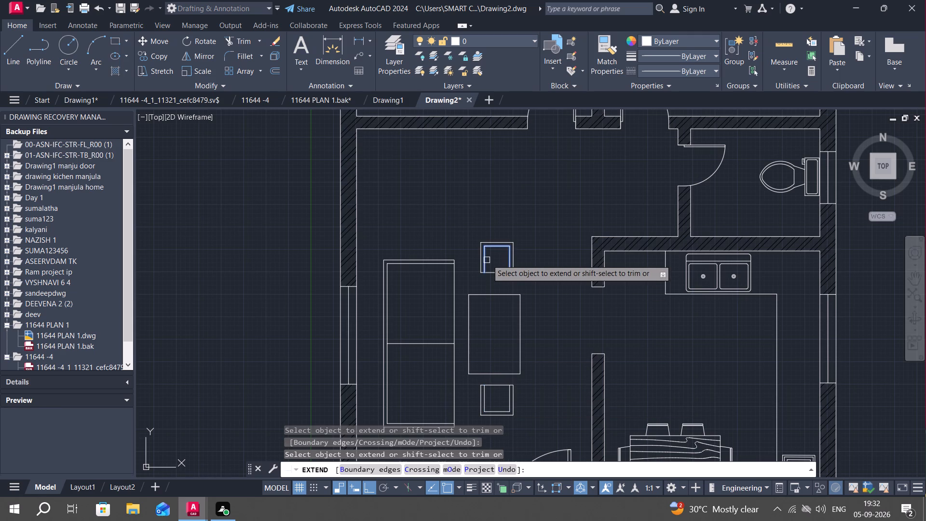
pyautogui.click(485, 261)
pyautogui.click(508, 264)
pyautogui.press('Escape')
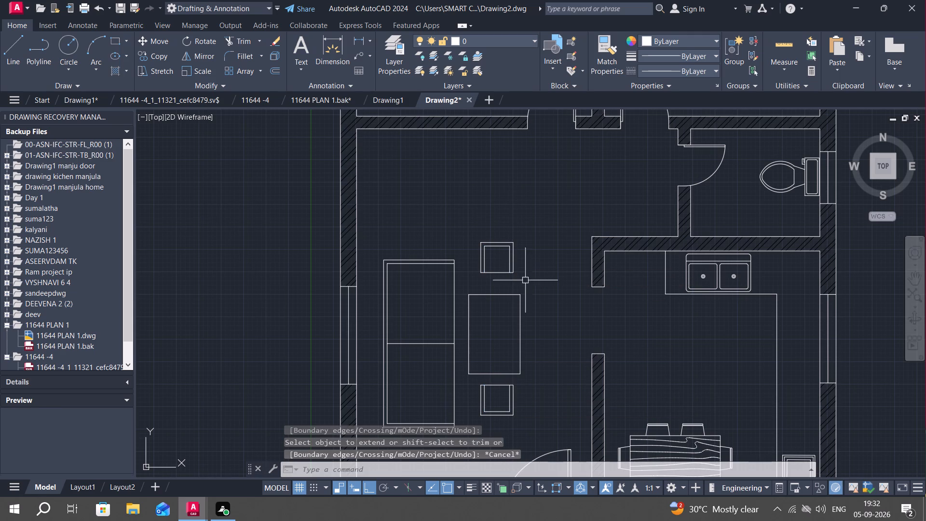
# Move the BEDROOM label about 3'-5" diagonally, with Ortho off, to the clear floor just below the bed.
pyautogui.moveTo(546, 155); pyautogui.dragTo(549, 310, button='middle')
pyautogui.scroll(-1, 549, 292)
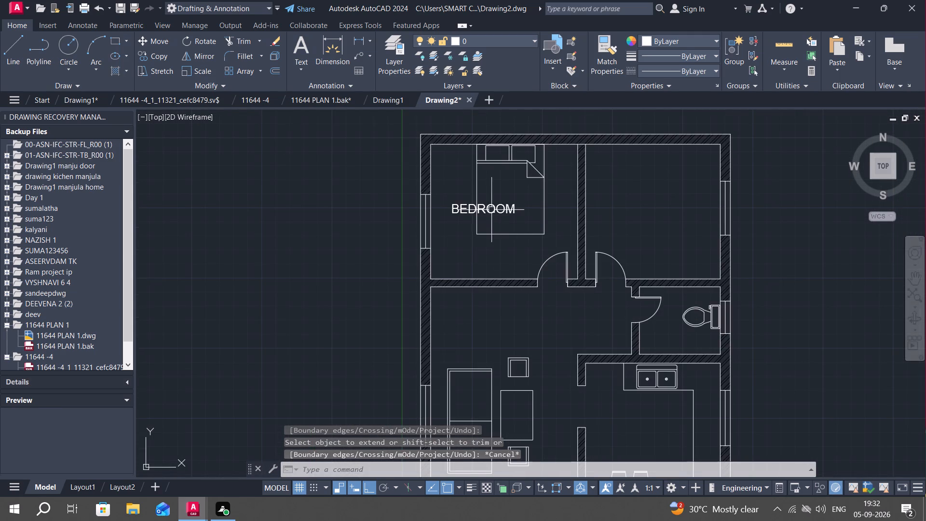
pyautogui.click(490, 209)
pyautogui.write('M')
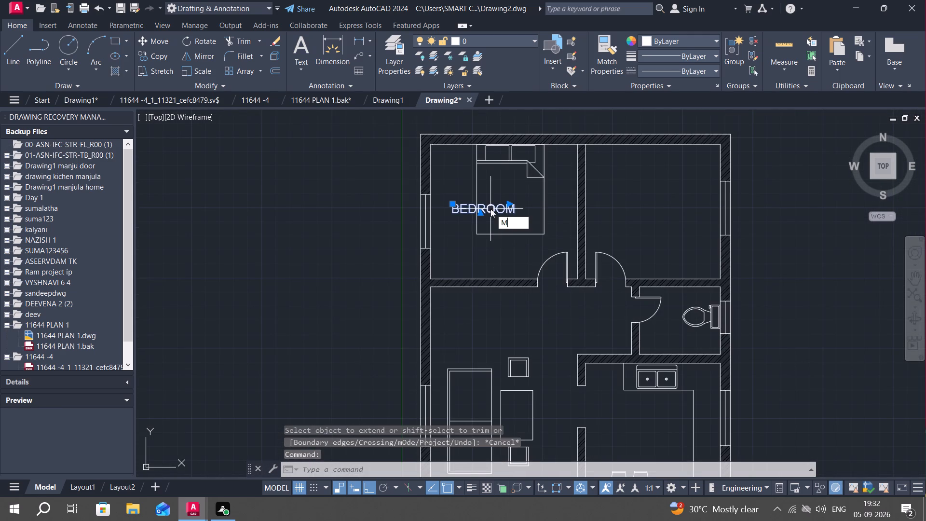
pyautogui.press('space')
pyautogui.click(490, 208)
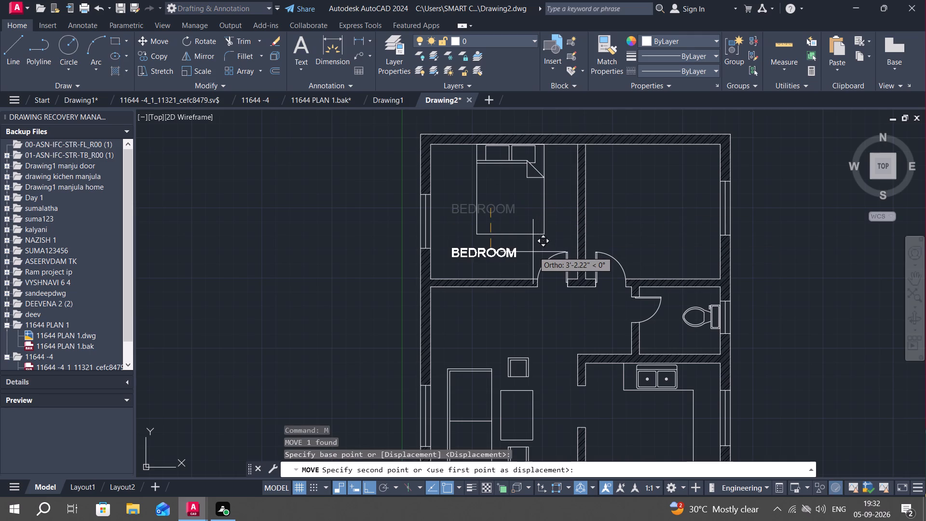
pyautogui.press('F8')
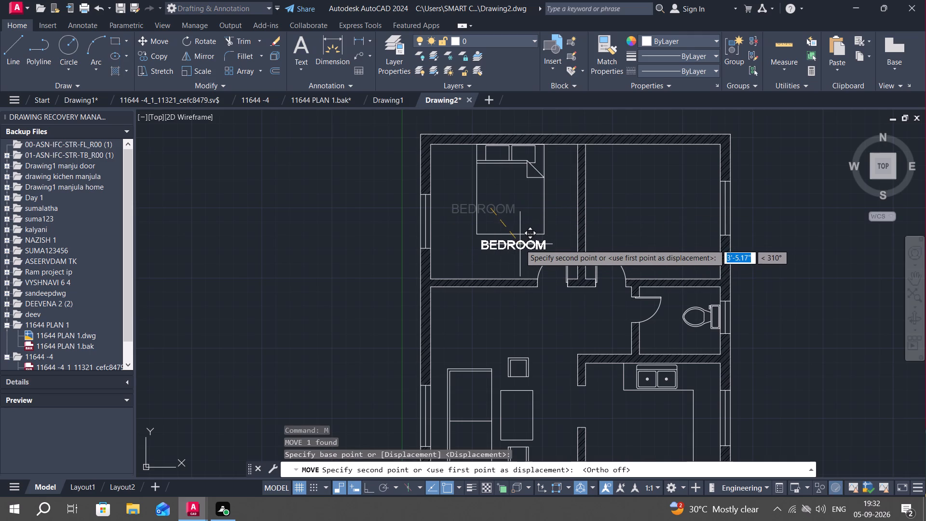
pyautogui.click(520, 244)
# Copy the bed from the labelled bedroom into the adjacent bedroom, with its headboard against the same outer wall.
pyautogui.write('CO')
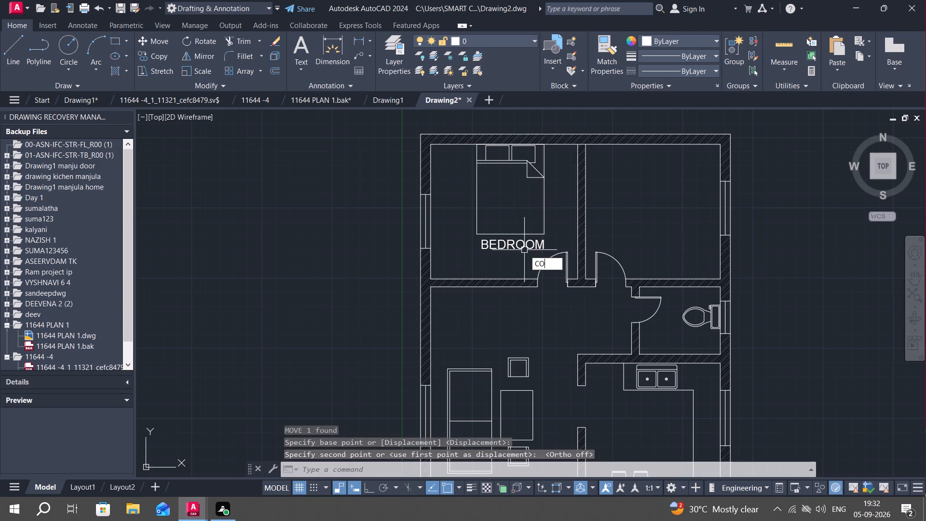
pyautogui.press('space')
pyautogui.click(542, 196)
pyautogui.moveTo(540, 157); pyautogui.dragTo(539, 153, button='right')
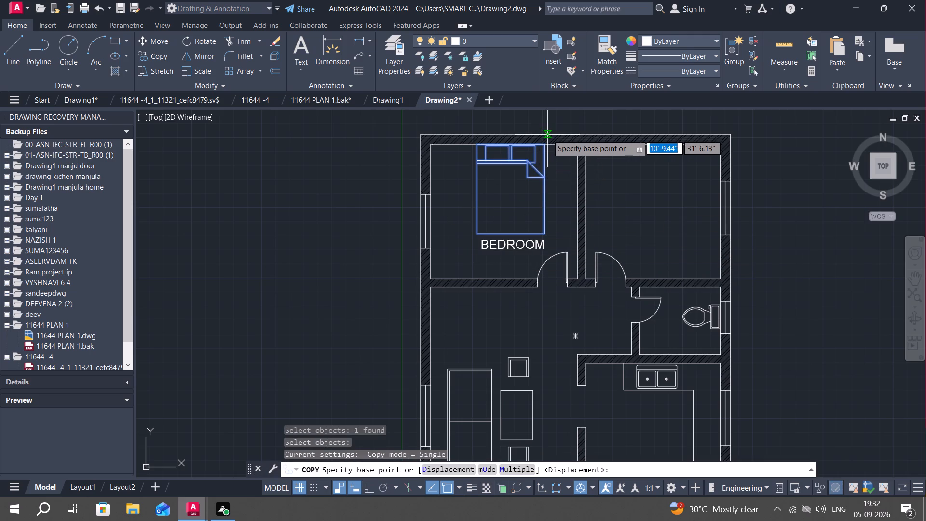
pyautogui.click(544, 142)
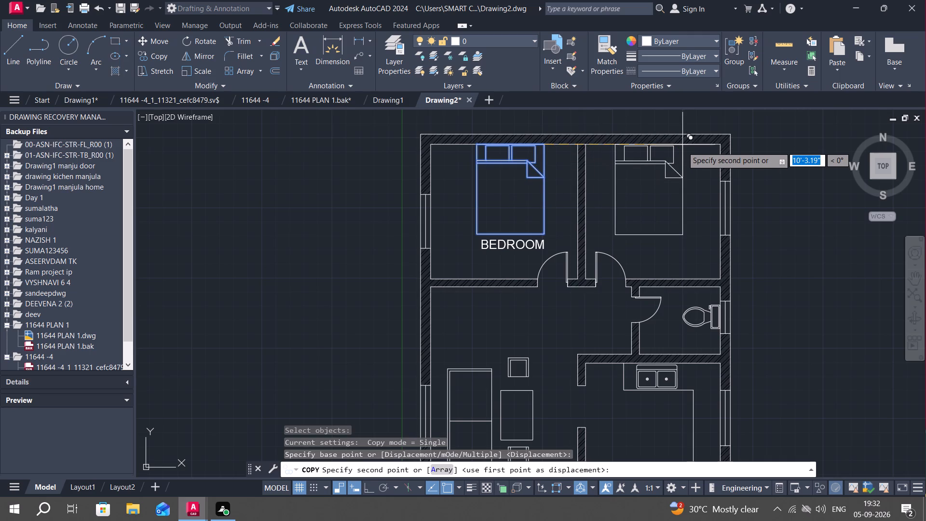
pyautogui.click(685, 145)
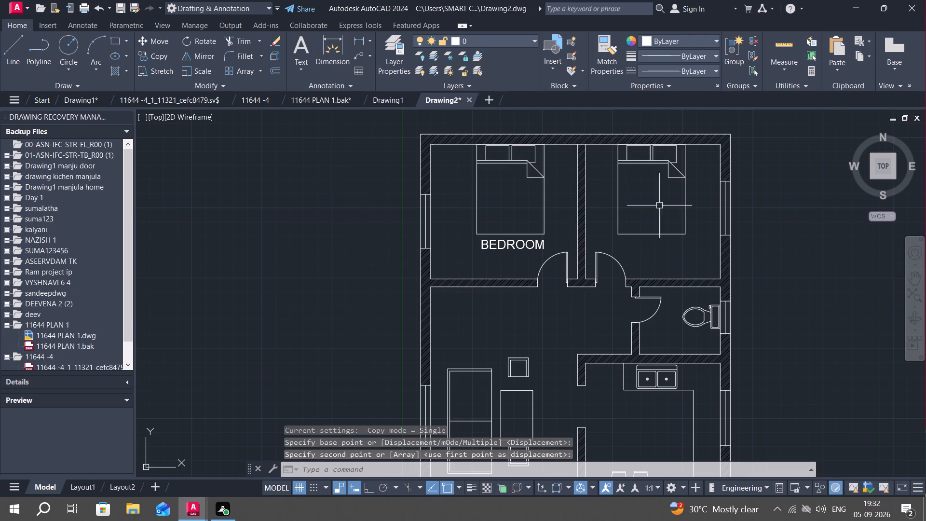
# Copy the BEDROOM label about 10'-6" across into the second bedroom, just below the copied bed.
pyautogui.press('space')
pyautogui.click(519, 243)
pyautogui.rightClick(519, 242)
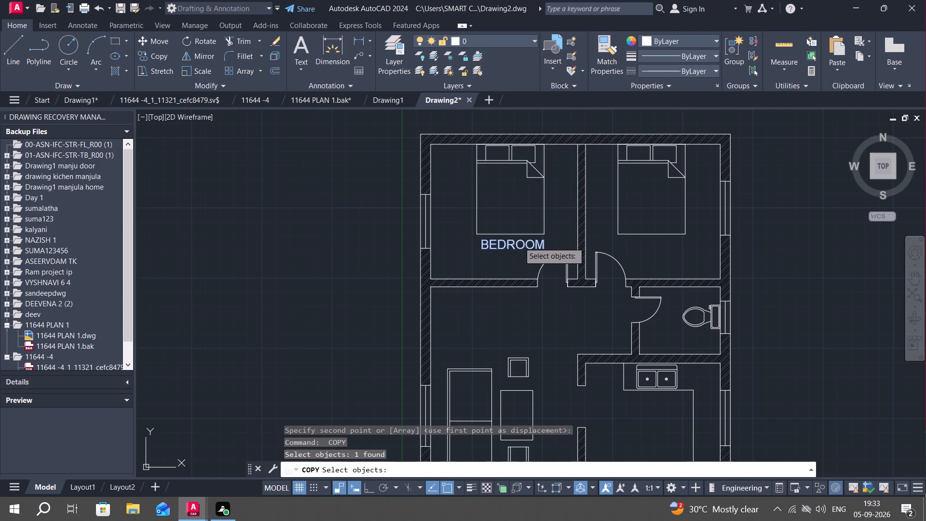
pyautogui.click(519, 242)
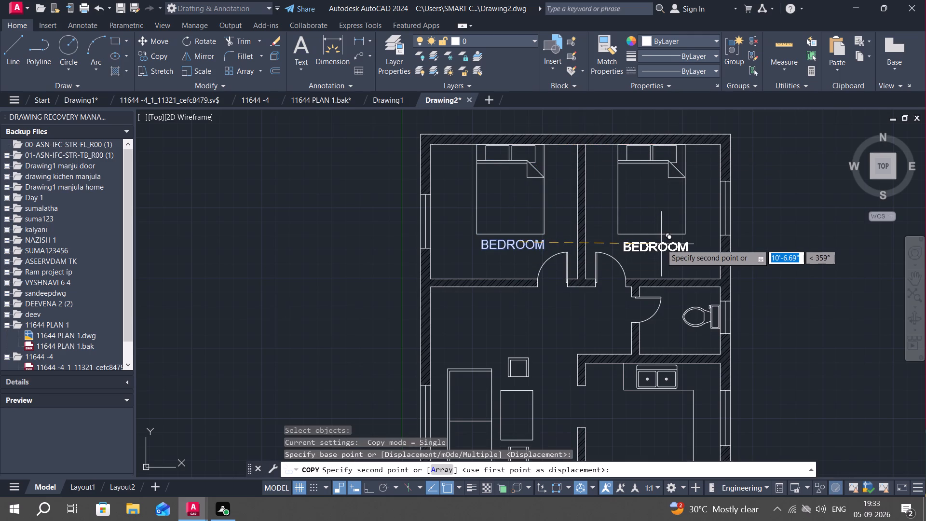
pyautogui.click(661, 244)
pyautogui.press('Escape')
# Copy the second bedroom's BEDROOM label down into the toilet room, just below the WC.
pyautogui.press('space')
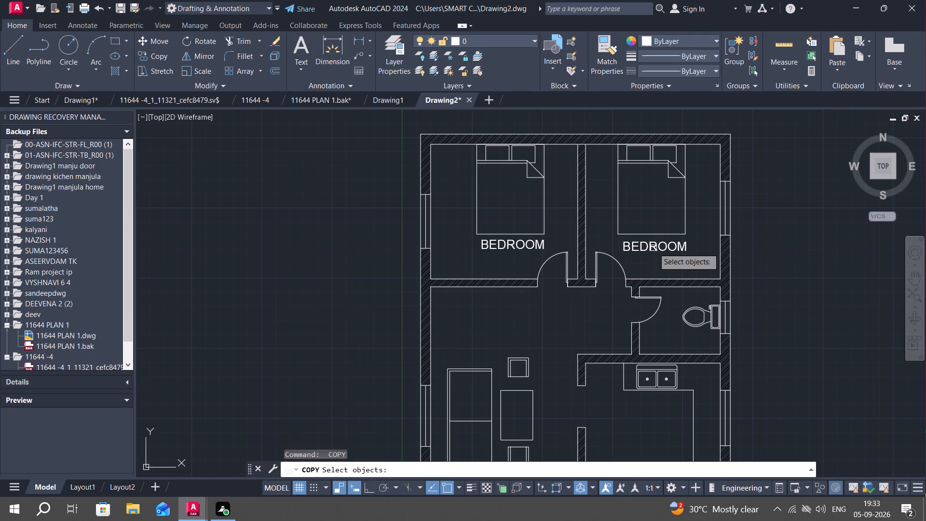
pyautogui.click(653, 247)
pyautogui.rightClick(653, 247)
pyautogui.click(653, 247)
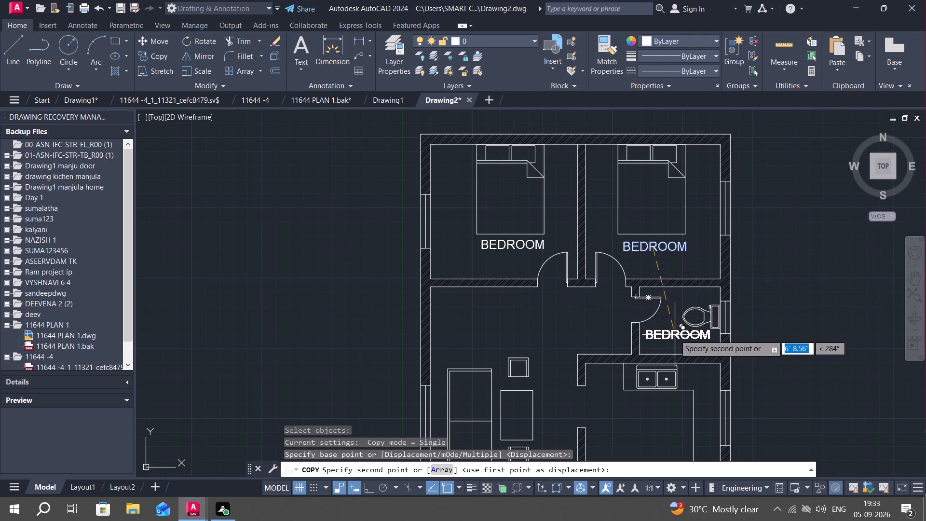
pyautogui.click(675, 338)
# Copy the label from the toilet room into the living room, above the sofa and seats.
pyautogui.press('space')
pyautogui.click(672, 335)
pyautogui.rightClick(671, 335)
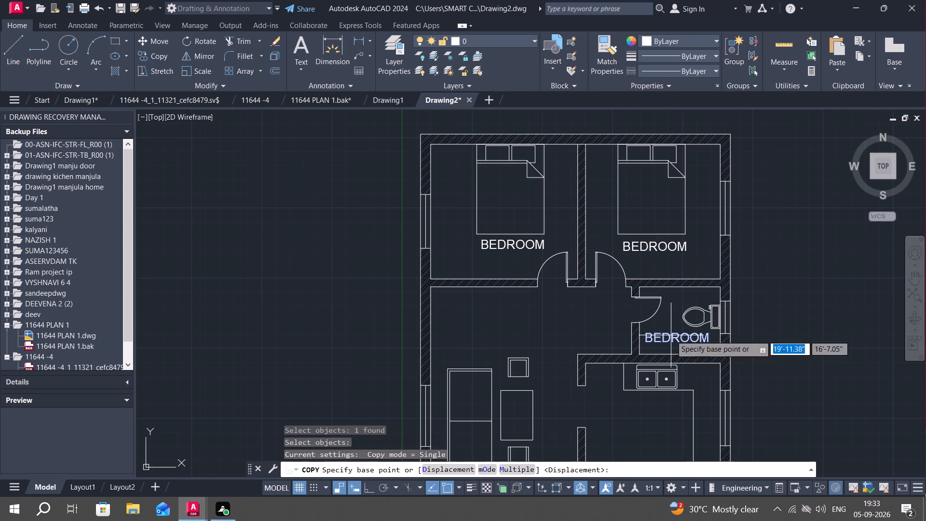
pyautogui.click(671, 335)
pyautogui.click(487, 333)
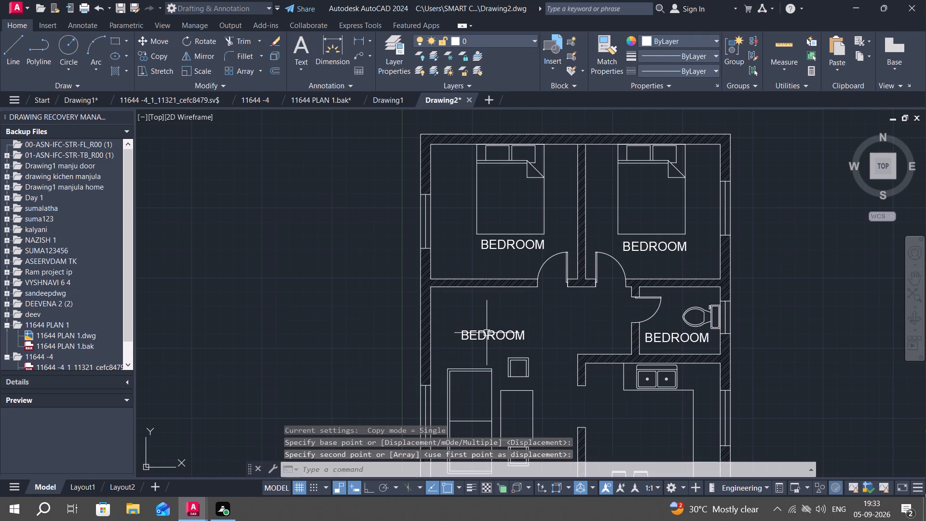
# Copy the toilet room's label into the kitchen, in the open floor above the dining table.
pyautogui.press('space')
pyautogui.click(651, 343)
pyautogui.rightClick(651, 343)
pyautogui.click(651, 343)
pyautogui.moveTo(639, 387); pyautogui.dragTo(639, 387, button='middle')
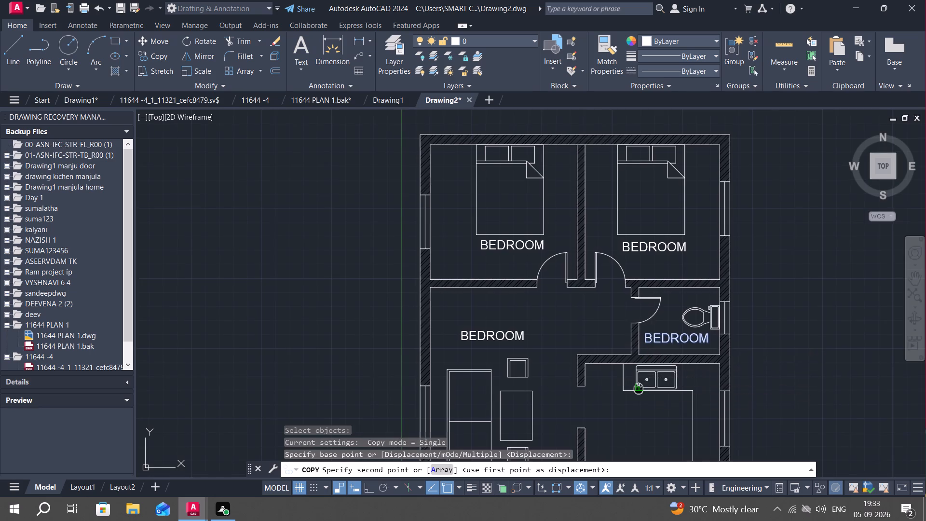
pyautogui.moveTo(639, 387); pyautogui.dragTo(629, 272, button='middle')
pyautogui.click(590, 334)
pyautogui.press('Escape')
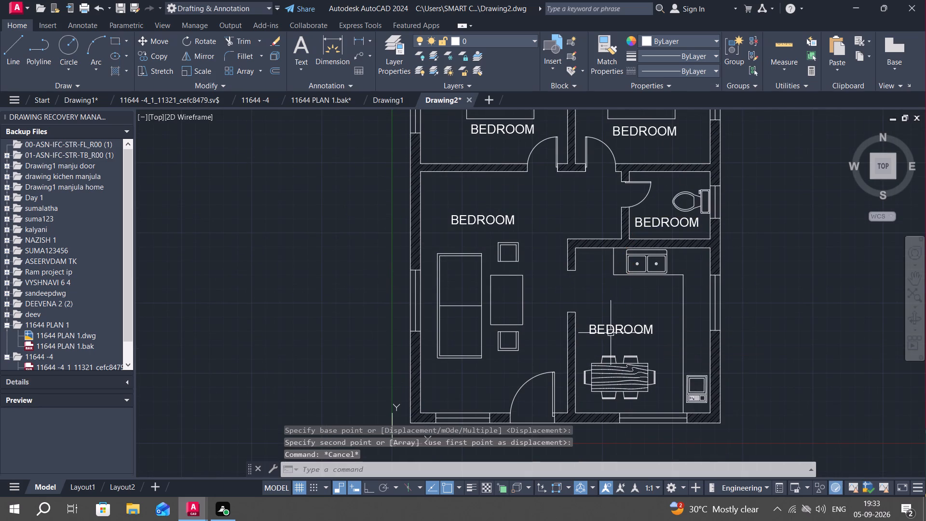
# Change the text of the label in the kitchen to KITCHEN AND DINING.
pyautogui.doubleClick(621, 334)
pyautogui.scroll(1, 637, 329)
pyautogui.scroll(-1, 637, 329)
pyautogui.scroll(1, 637, 329)
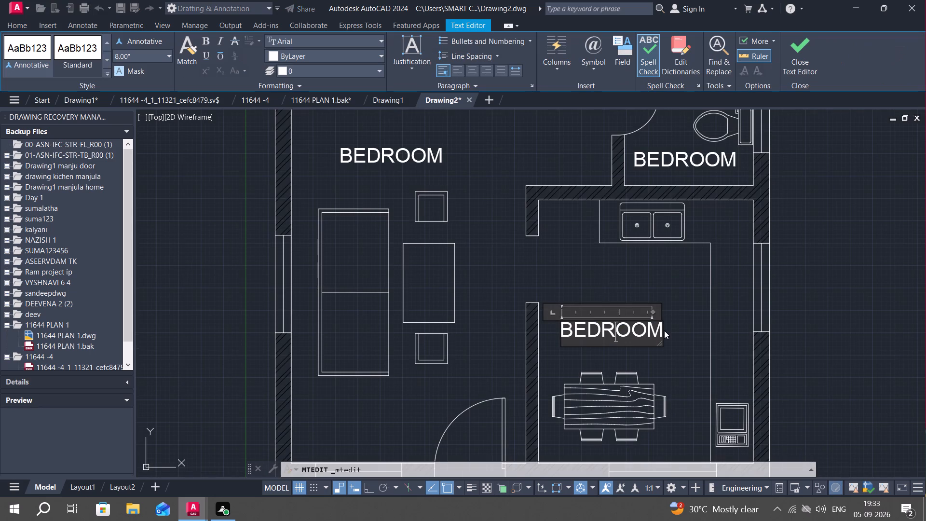
pyautogui.click(658, 330)
pyautogui.press('BackSpace')
pyautogui.press('BackSpace')
pyautogui.press('BackSpace')
pyautogui.press('BackSpace')
pyautogui.press('BackSpace')
pyautogui.press('BackSpace')
pyautogui.press('BackSpace')
pyautogui.press('BackSpace')
pyautogui.press('BackSpace')
pyautogui.press('BackSpace')
pyautogui.press('BackSpace')
pyautogui.press('BackSpace')
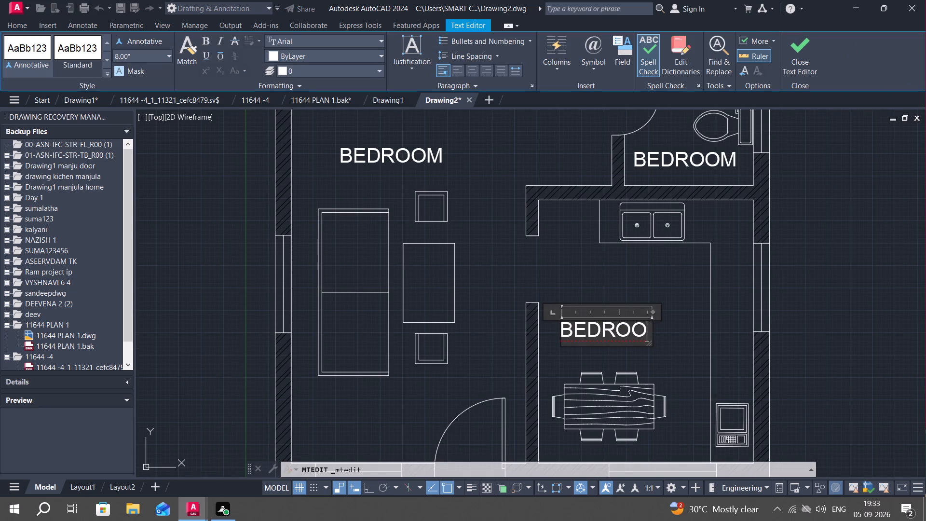
pyautogui.write('KITCHEN')
pyautogui.press('space')
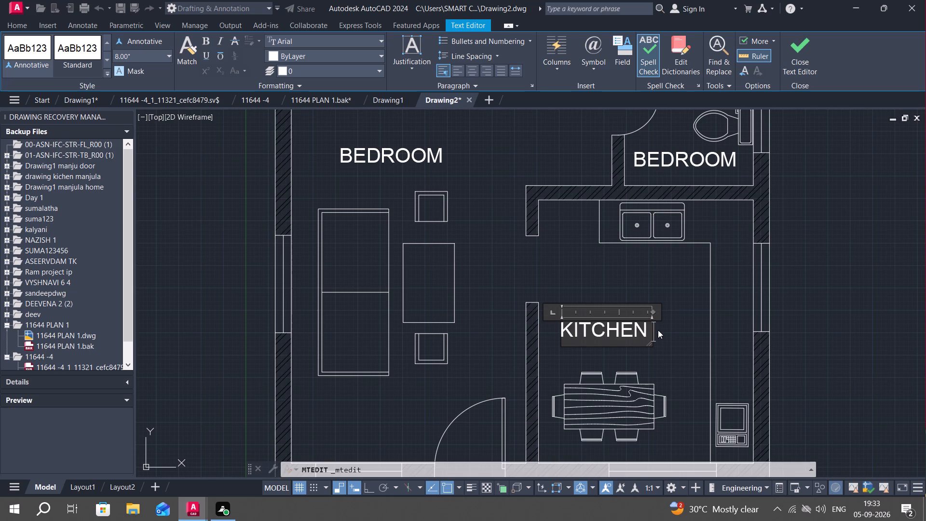
pyautogui.write('AM')
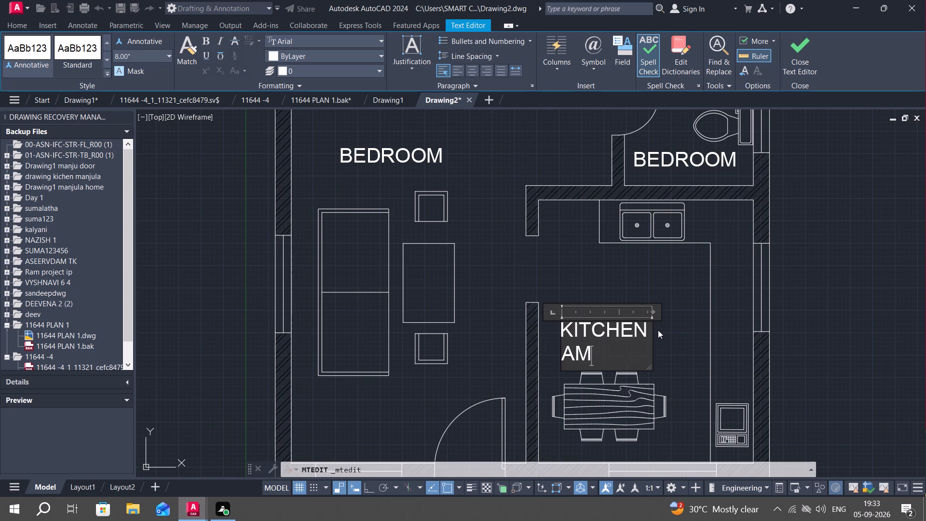
pyautogui.press('BackSpace')
pyautogui.write('ND DININ')
pyautogui.press('d')
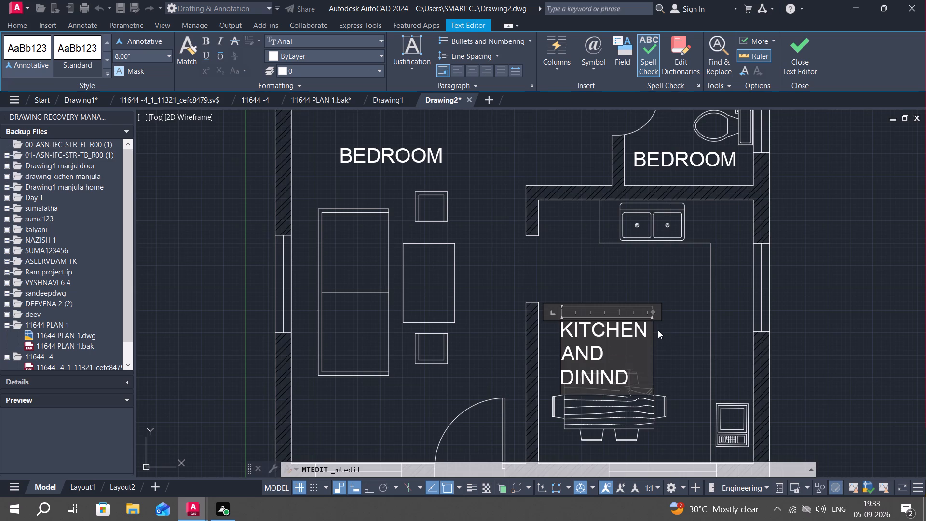
pyautogui.click(666, 317)
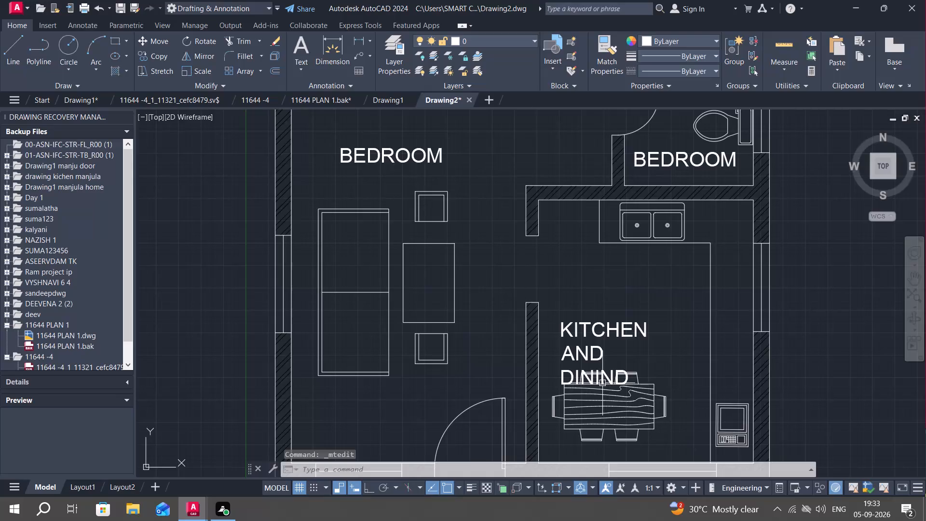
pyautogui.click(602, 383)
pyautogui.doubleClick(622, 379)
pyautogui.scroll(1, 628, 380)
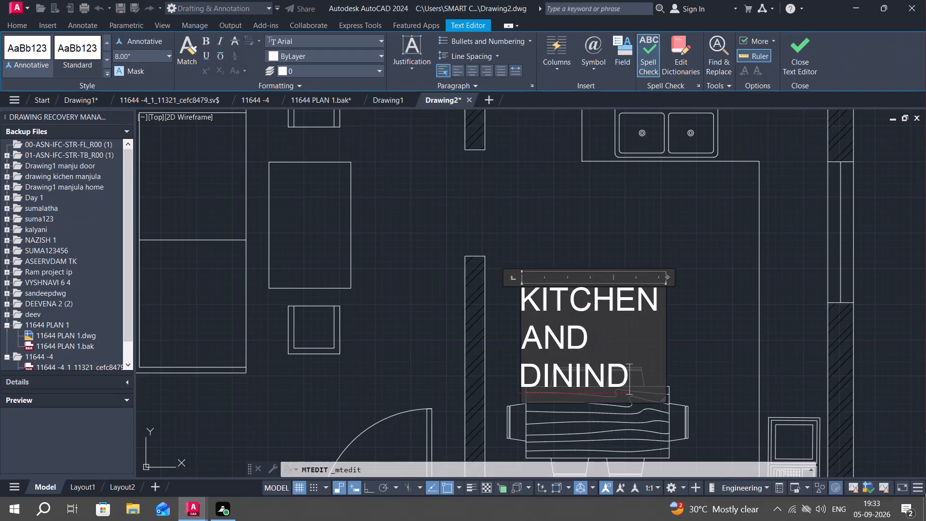
pyautogui.click(628, 380)
pyautogui.press('BackSpace')
pyautogui.press('g')
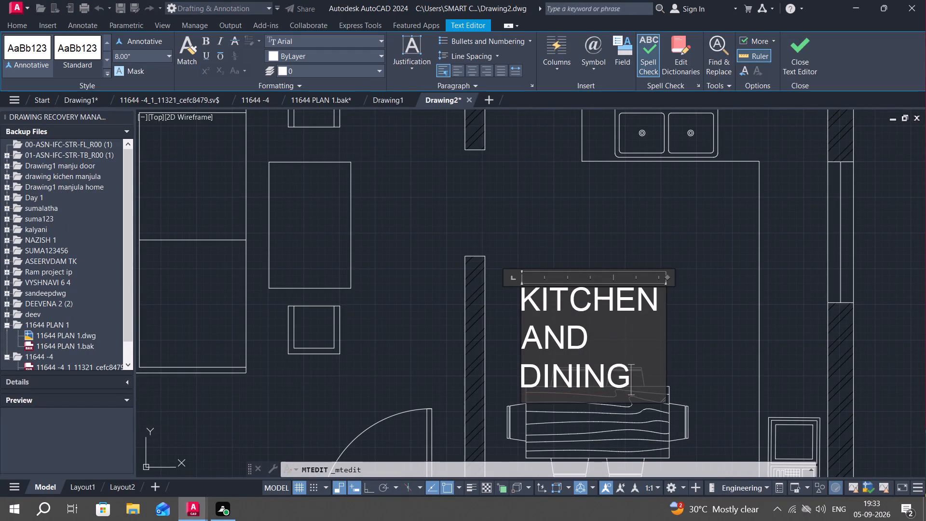
pyautogui.press('space')
pyautogui.click(699, 343)
# Move the KITCHEN AND DINING label up and to the right so it clears the dining table and chairs.
pyautogui.press('m')
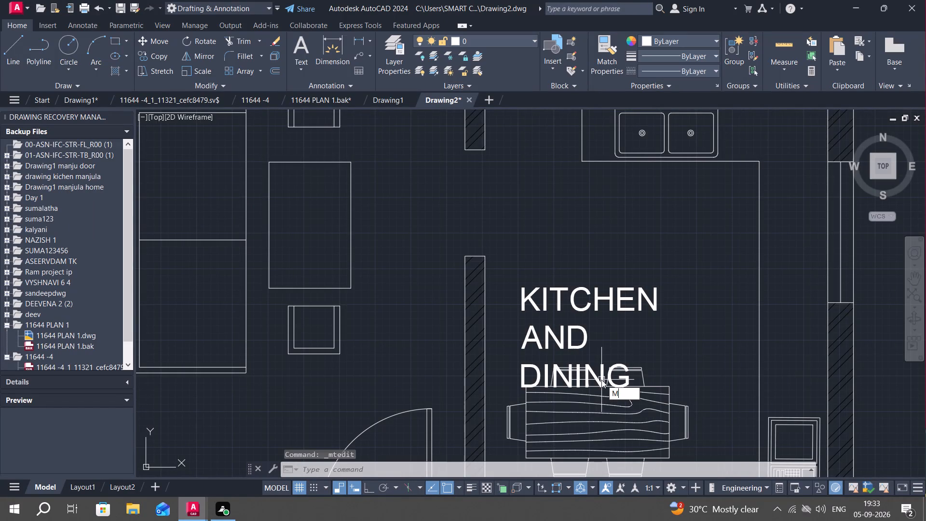
pyautogui.click(601, 380)
pyautogui.press('space')
pyautogui.rightClick(601, 380)
pyautogui.click(601, 380)
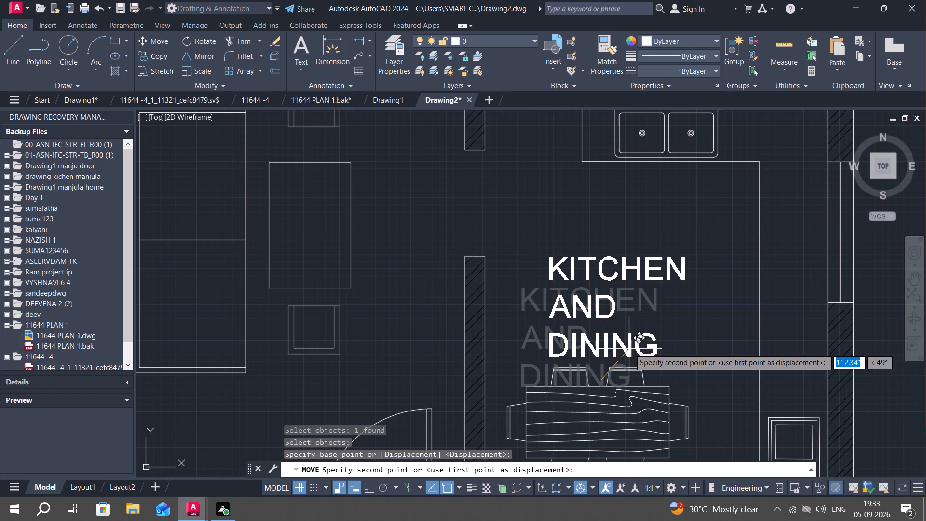
pyautogui.click(656, 336)
# Change the text of the BEDROOM label above the sofa to LIVING HALL.
pyautogui.moveTo(478, 373); pyautogui.dragTo(511, 381, button='middle')
pyautogui.scroll(-1, 525, 386)
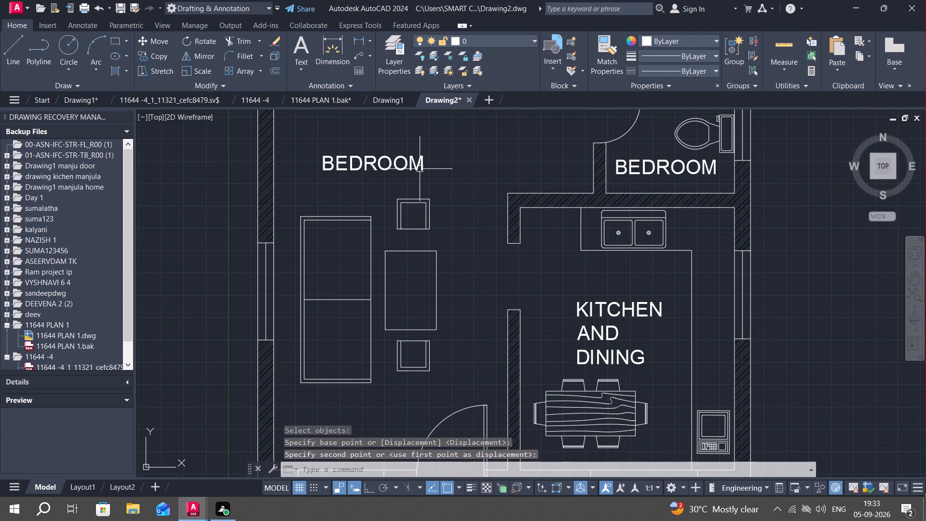
pyautogui.doubleClick(405, 157)
pyautogui.scroll(2, 407, 158)
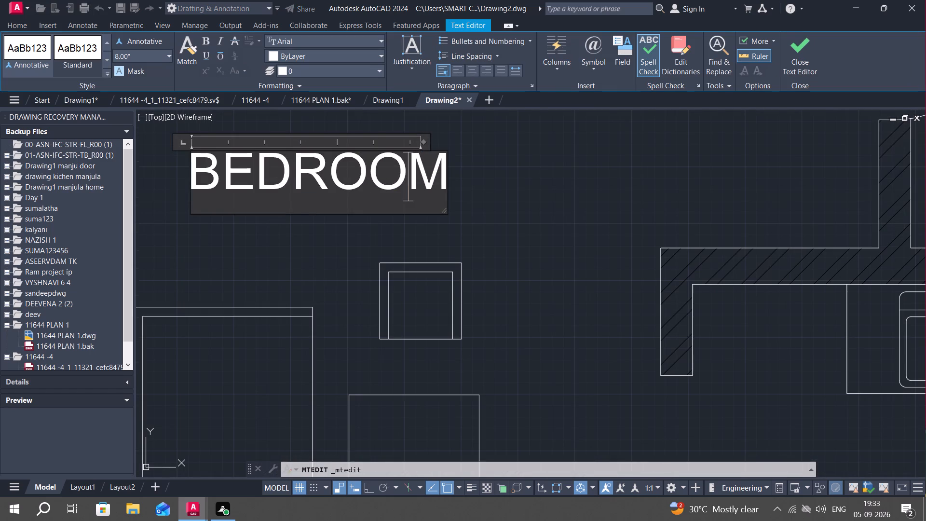
pyautogui.click(444, 172)
pyautogui.press('BackSpace')
pyautogui.press('BackSpace')
pyautogui.press('BackSpace')
pyautogui.press('BackSpace')
pyautogui.press('BackSpace')
pyautogui.press('BackSpace')
pyautogui.press('BackSpace')
pyautogui.press('BackSpace')
pyautogui.press('BackSpace')
pyautogui.press('BackSpace')
pyautogui.press('BackSpace')
pyautogui.press('BackSpace')
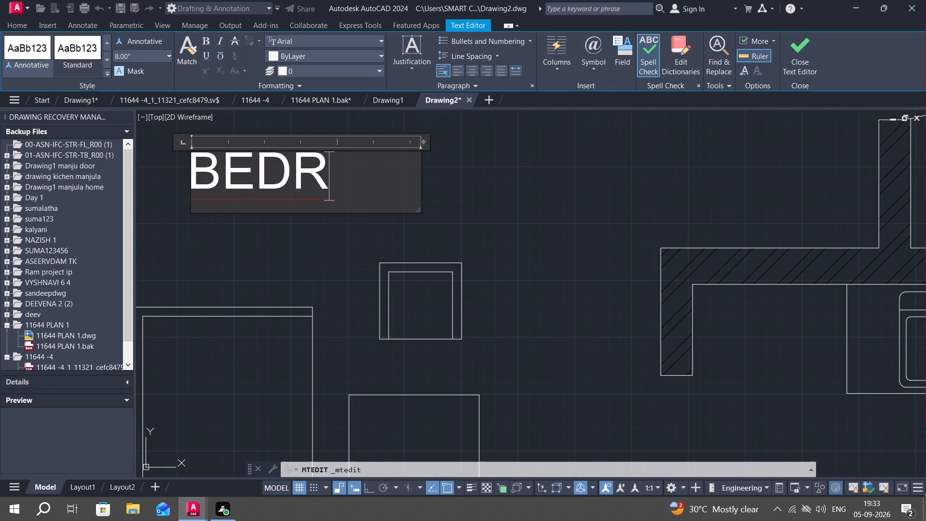
pyautogui.write('LIVING HALL')
pyautogui.click(459, 195)
# Change the text of the BEDROOM label beside the WC to TOILET.
pyautogui.scroll(-1, 473, 204)
pyautogui.moveTo(479, 208); pyautogui.dragTo(480, 235, button='middle')
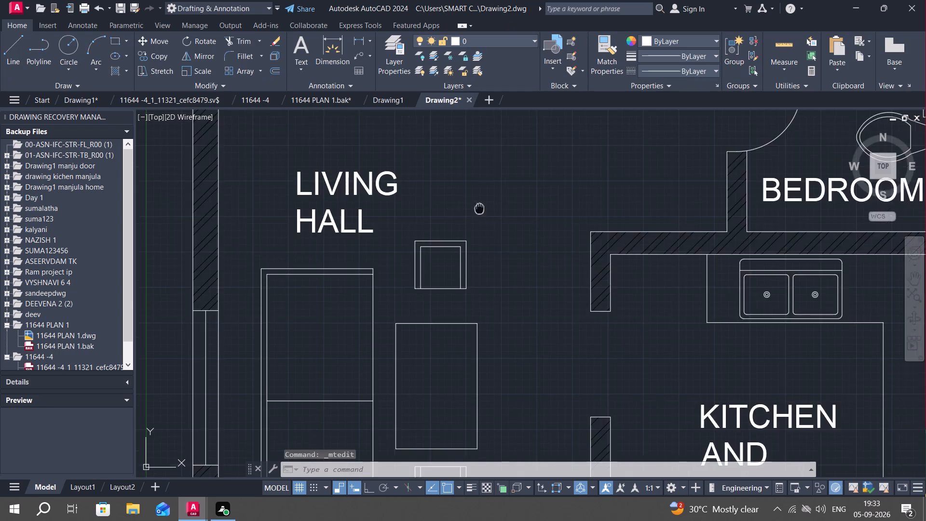
pyautogui.moveTo(480, 235); pyautogui.dragTo(468, 276, button='middle')
pyautogui.scroll(-2, 449, 300)
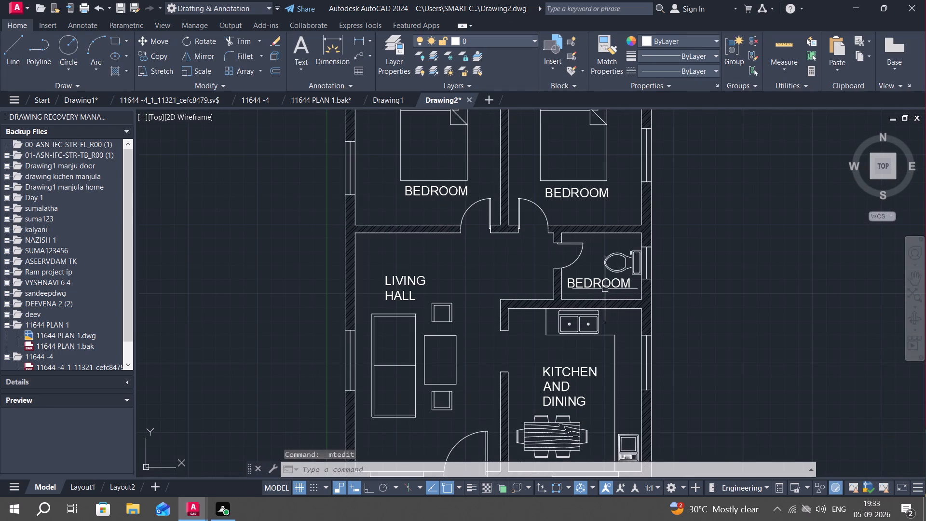
pyautogui.doubleClick(603, 287)
pyautogui.scroll(2, 609, 287)
pyautogui.click(641, 284)
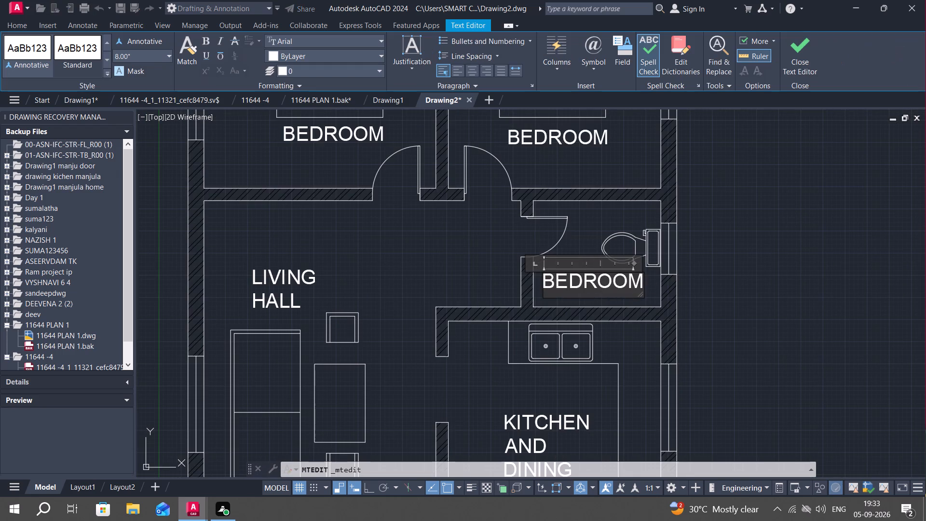
pyautogui.press('BackSpace')
pyautogui.press('BackSpace')
pyautogui.press('BackSpace')
pyautogui.press('BackSpace')
pyautogui.press('BackSpace')
pyautogui.press('BackSpace')
pyautogui.press('BackSpace')
pyautogui.press('BackSpace')
pyautogui.press('BackSpace')
pyautogui.press('BackSpace')
pyautogui.press('BackSpace')
pyautogui.press('BackSpace')
pyautogui.write('TOILET')
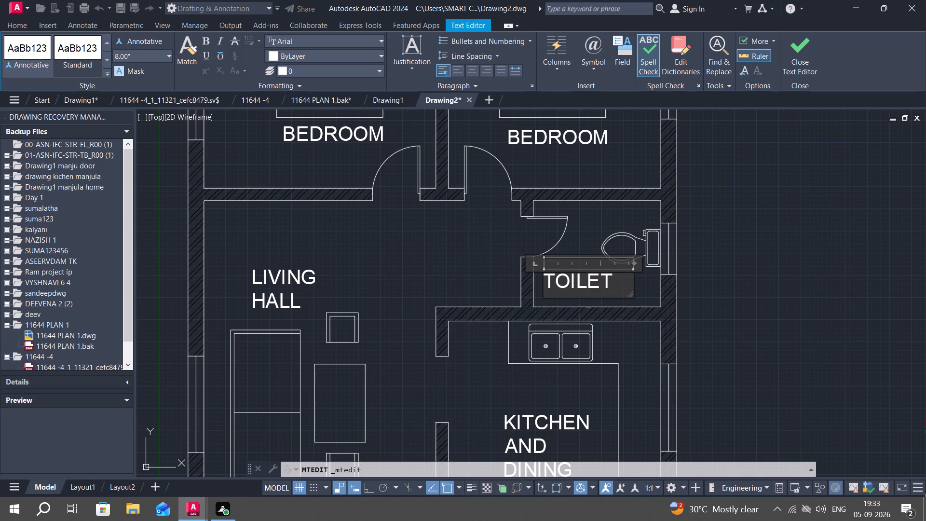
pyautogui.click(453, 283)
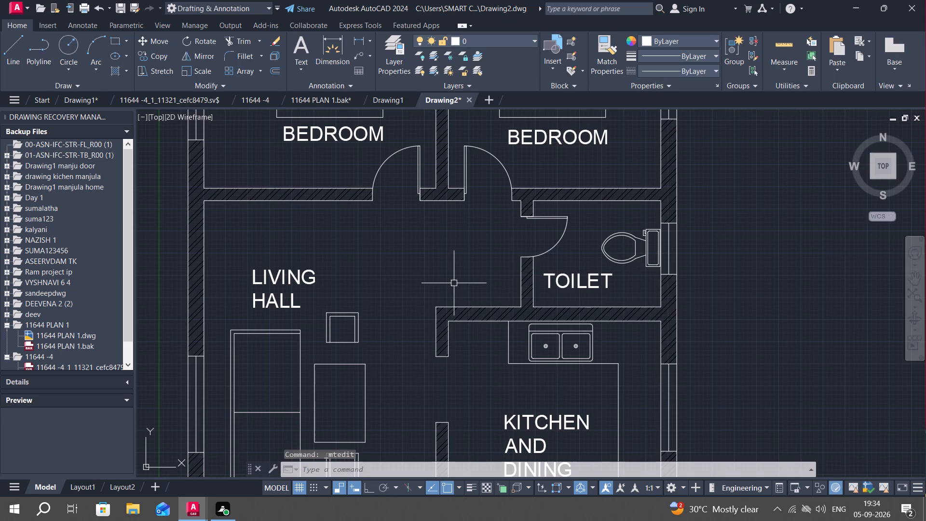
# Set the Standard dimension style's text height to 6" and make that style current.
pyautogui.write('D')
pyautogui.press('space')
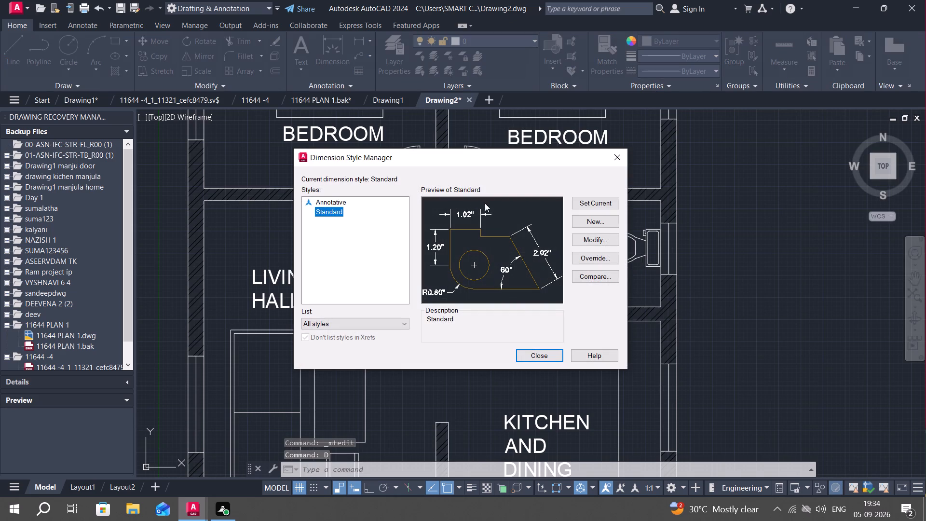
pyautogui.click(586, 239)
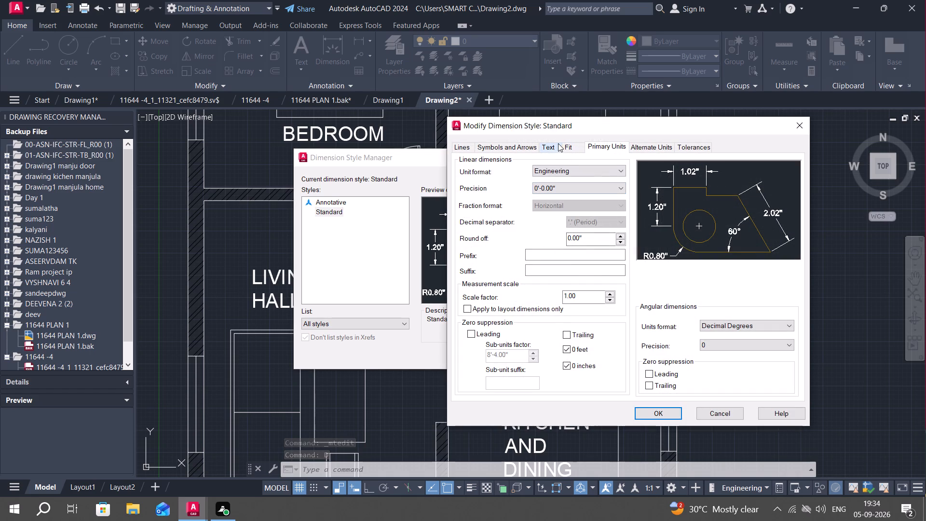
pyautogui.click(550, 148)
pyautogui.click(603, 232)
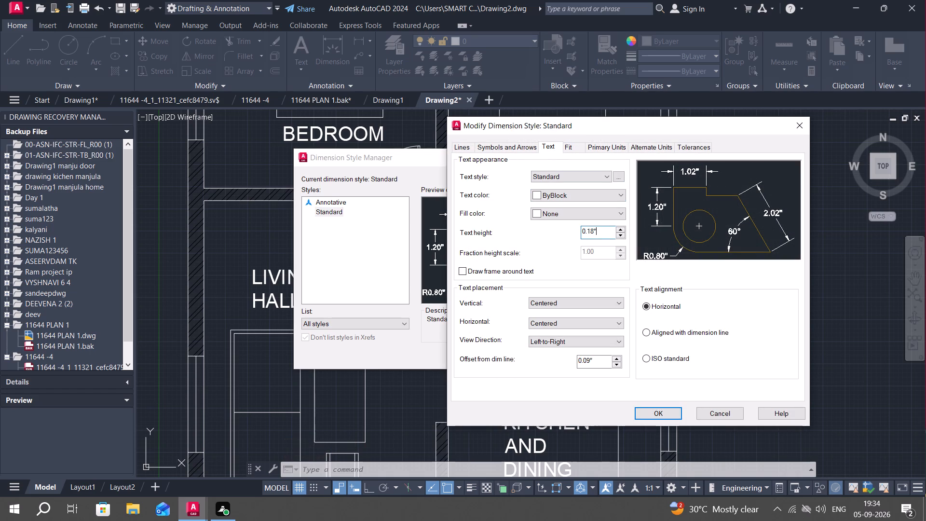
pyautogui.press('BackSpace')
pyautogui.press('BackSpace')
pyautogui.press('BackSpace')
pyautogui.press('BackSpace')
pyautogui.press('BackSpace')
pyautogui.press('BackSpace')
pyautogui.press('BackSpace')
pyautogui.write('6"')
pyautogui.press('Return')
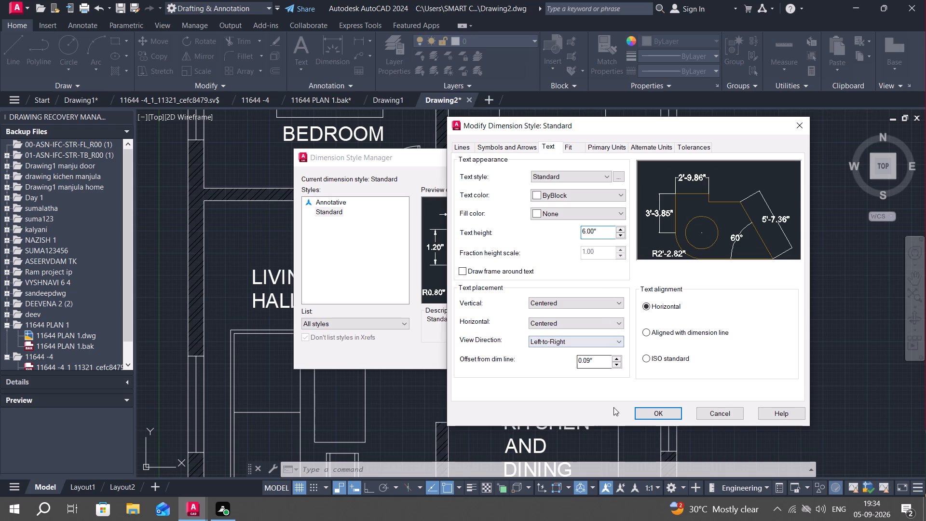
pyautogui.click(651, 412)
pyautogui.click(588, 204)
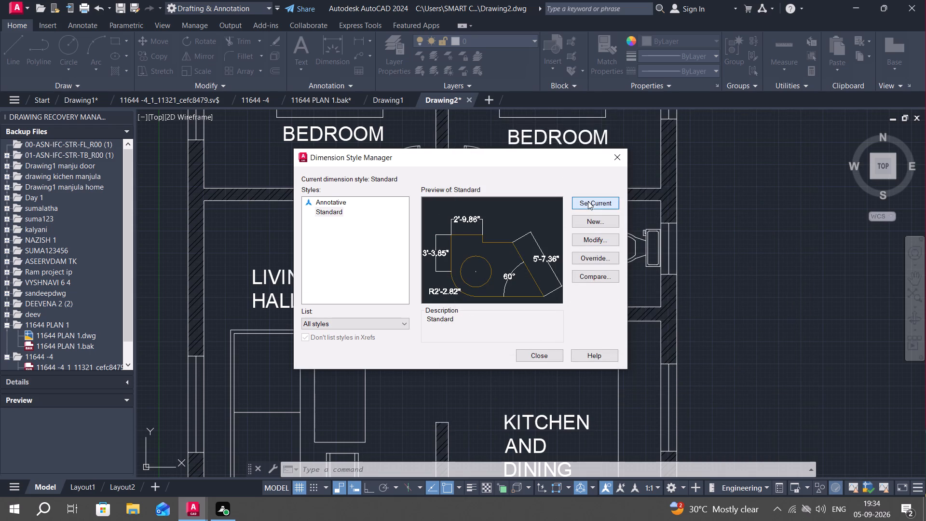
pyautogui.click(608, 205)
pyautogui.click(616, 156)
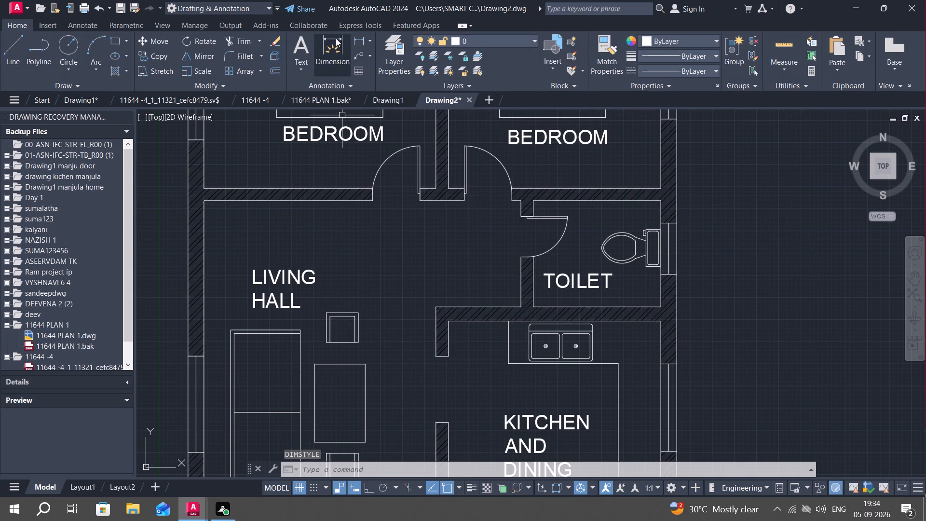
# Add a vertical linear dimension for the living hall's inside length, placed just inside its outer side wall.
pyautogui.click(359, 39)
pyautogui.moveTo(312, 246); pyautogui.dragTo(360, 213, button='middle')
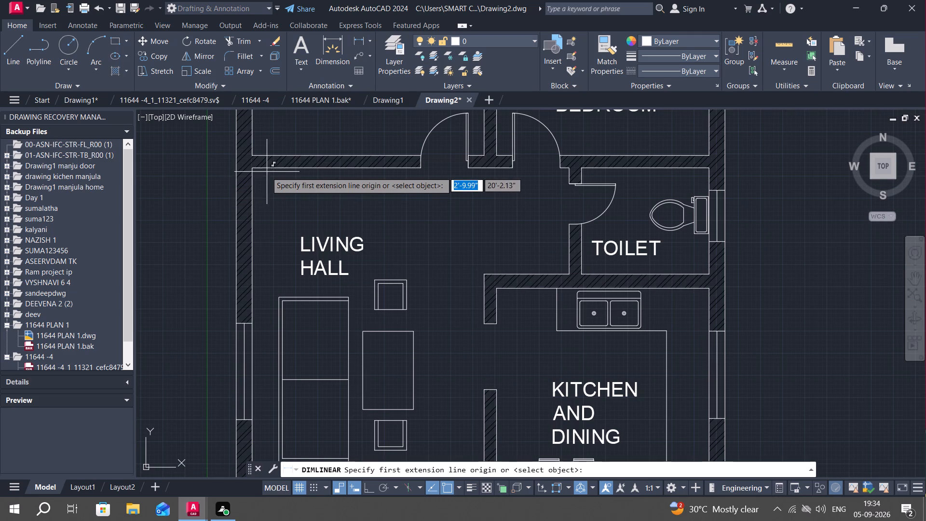
pyautogui.click(252, 168)
pyautogui.moveTo(254, 255); pyautogui.dragTo(263, 90, button='middle')
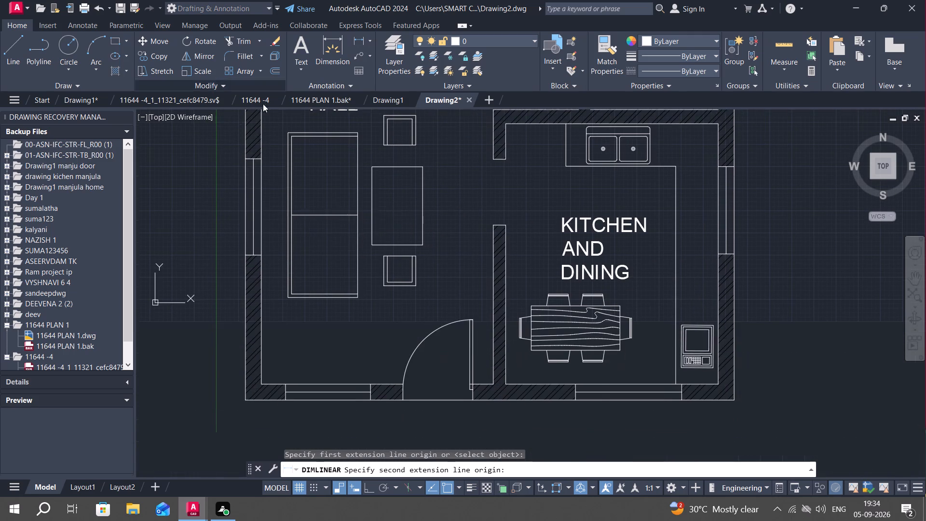
pyautogui.click(259, 384)
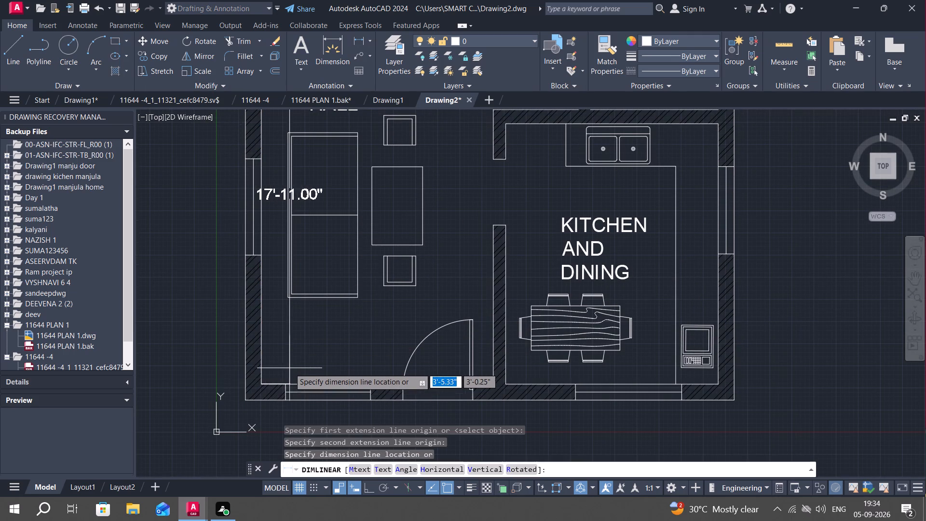
pyautogui.click(297, 369)
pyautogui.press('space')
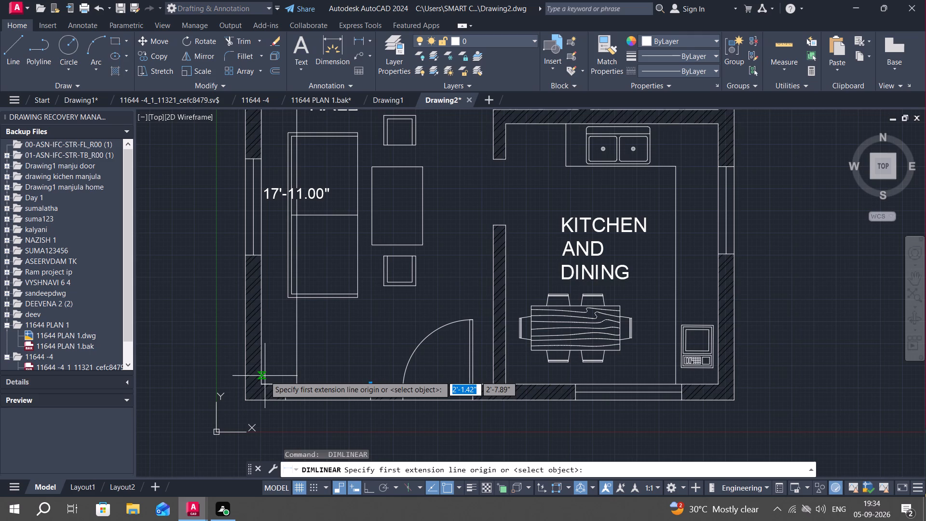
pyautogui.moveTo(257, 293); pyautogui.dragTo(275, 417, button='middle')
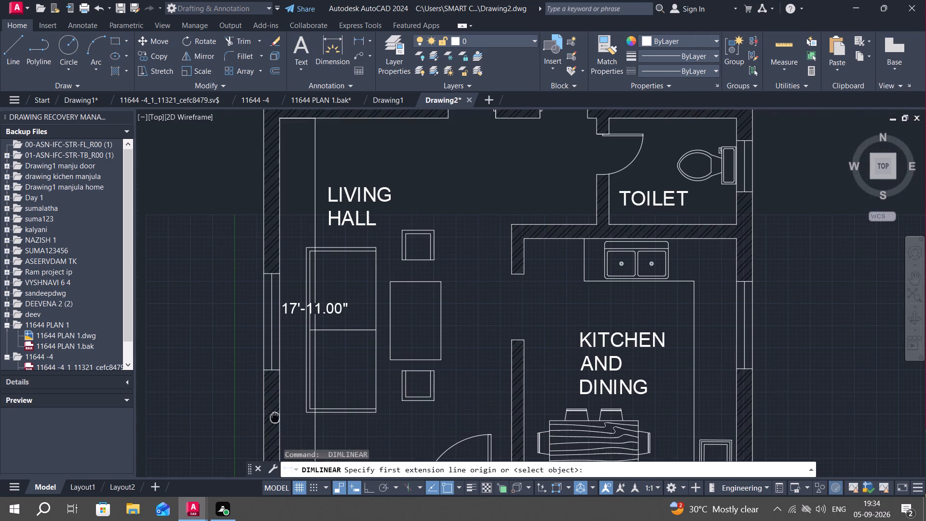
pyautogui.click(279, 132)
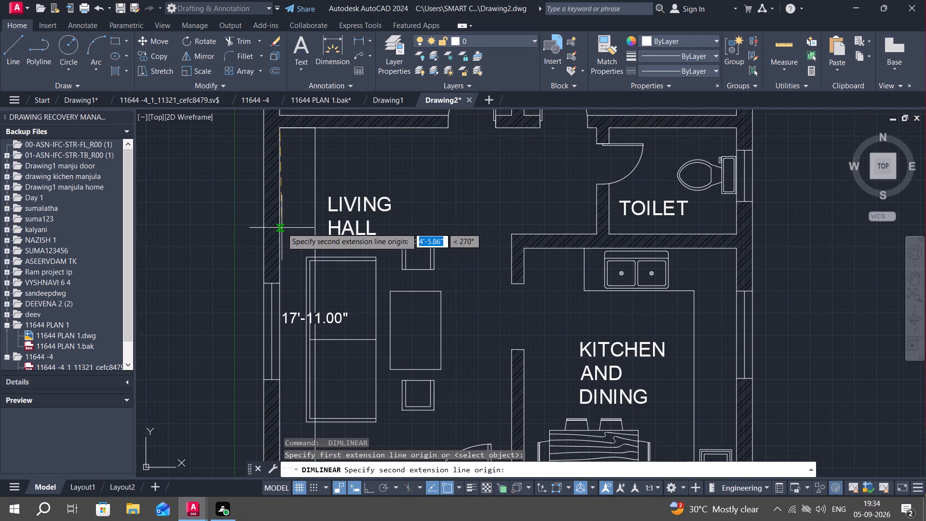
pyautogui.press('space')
# Add a horizontal linear dimension across the living hall, from the outer wall's inner face to the kitchen partition.
pyautogui.press('space')
pyautogui.click(279, 265)
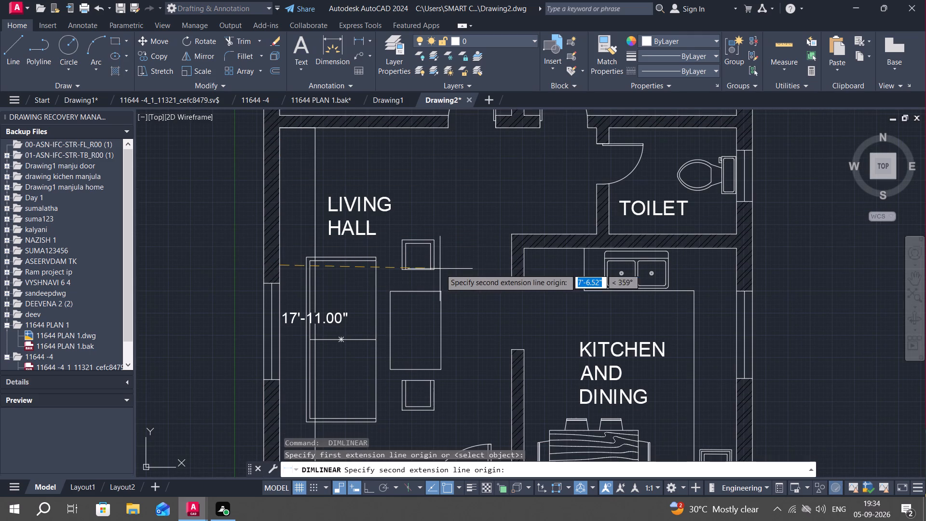
pyautogui.click(513, 267)
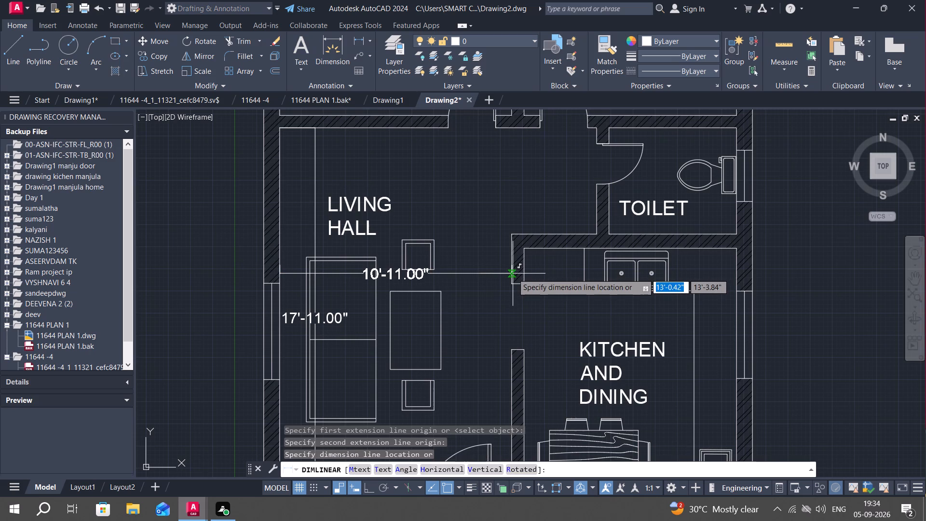
pyautogui.click(513, 274)
# Add linear dimensions for the inside width and length of the kitchen and dining room, placed just inside its walls.
pyautogui.press('space')
pyautogui.click(522, 251)
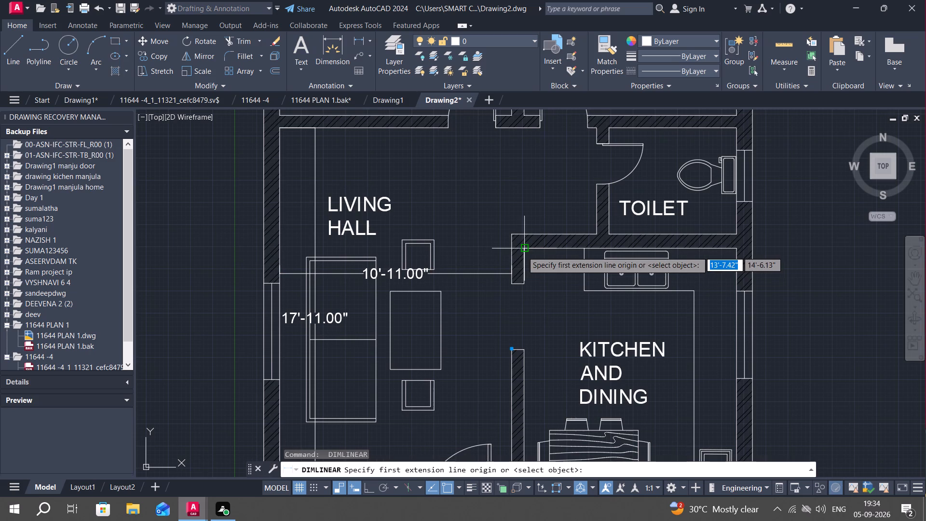
pyautogui.click(737, 249)
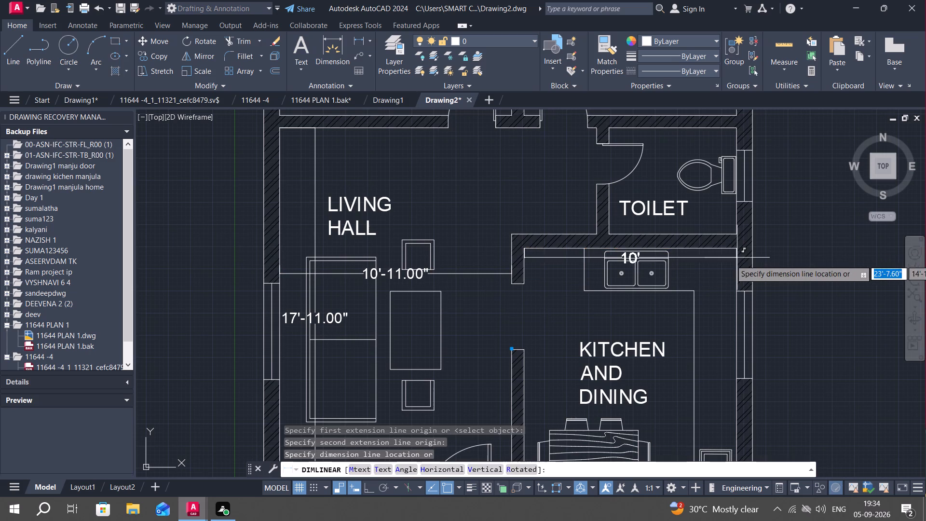
pyautogui.click(735, 263)
pyautogui.moveTo(691, 323); pyautogui.dragTo(625, 182, button='middle')
pyautogui.press('space')
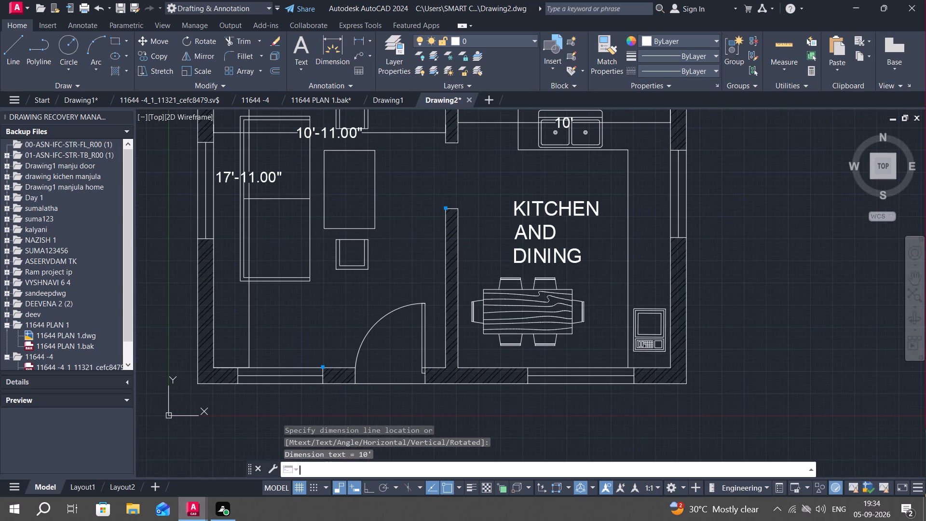
pyautogui.click(670, 366)
pyautogui.moveTo(660, 234); pyautogui.dragTo(658, 330, button='middle')
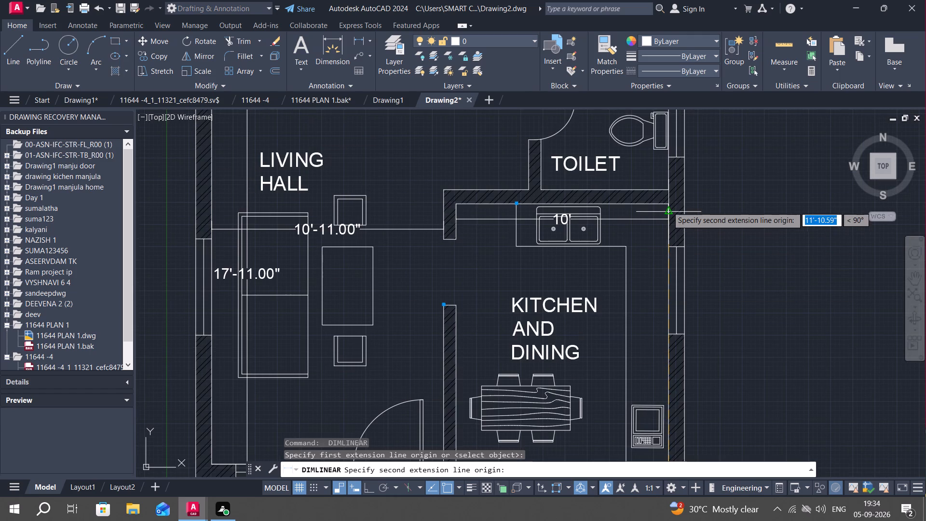
pyautogui.click(668, 203)
pyautogui.click(638, 212)
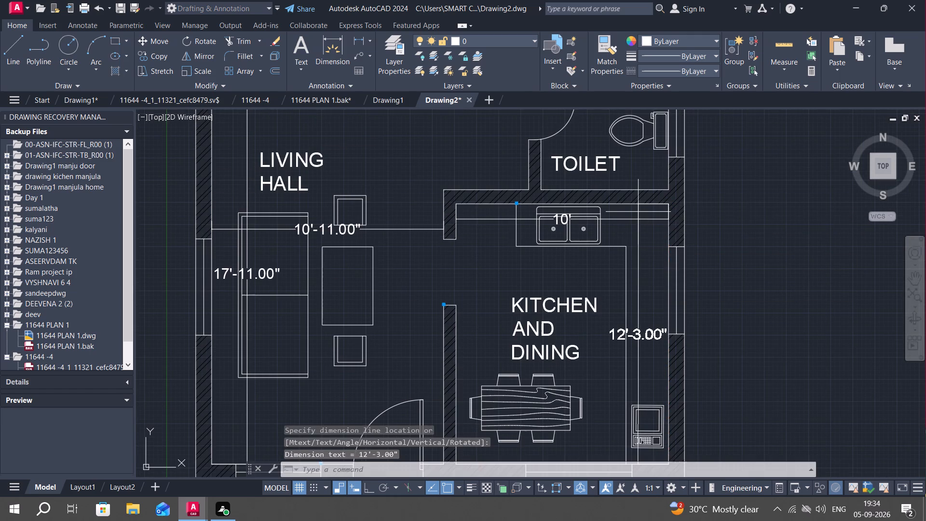
# Add linear dimensions for the toilet's inside length and width, placed along its outer wall and its wall shared with the kitchen.
pyautogui.moveTo(631, 246); pyautogui.dragTo(645, 336, button='middle')
pyautogui.press('space')
pyautogui.click(682, 277)
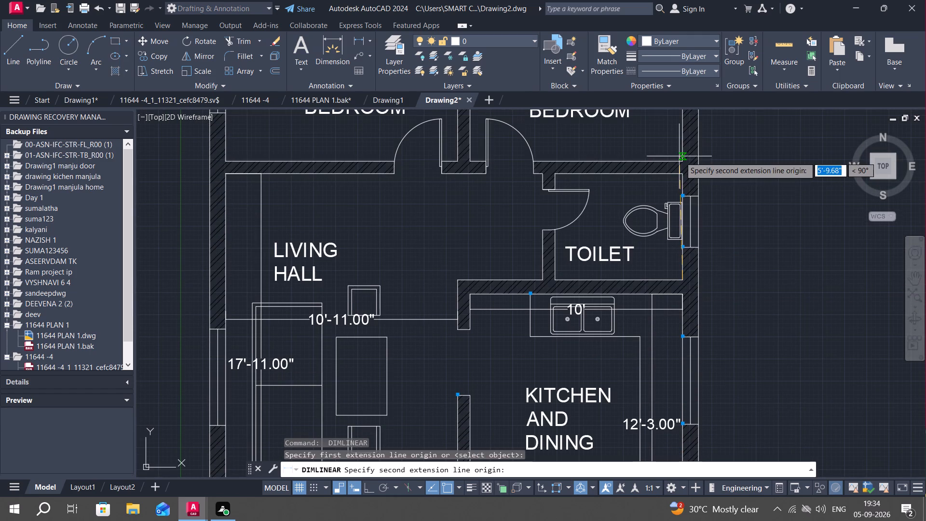
pyautogui.click(681, 177)
pyautogui.click(670, 185)
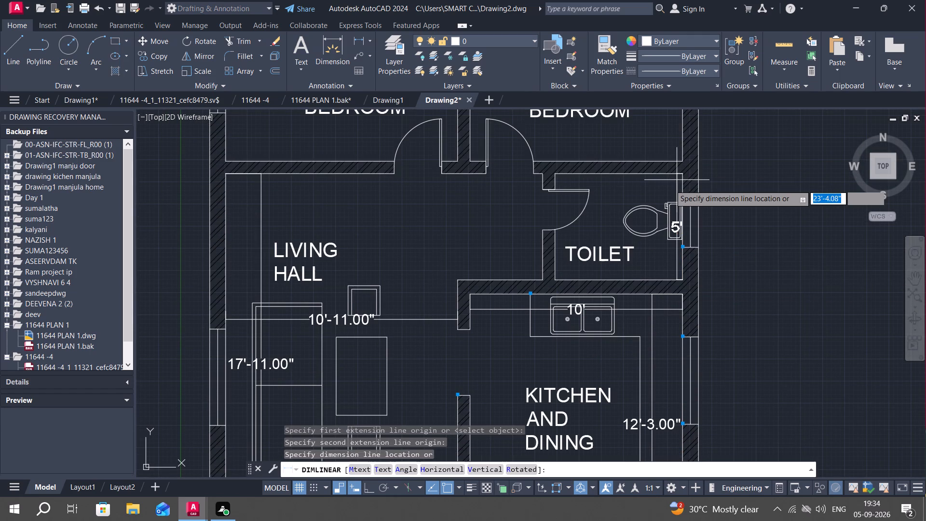
pyautogui.press('space')
pyautogui.click(559, 279)
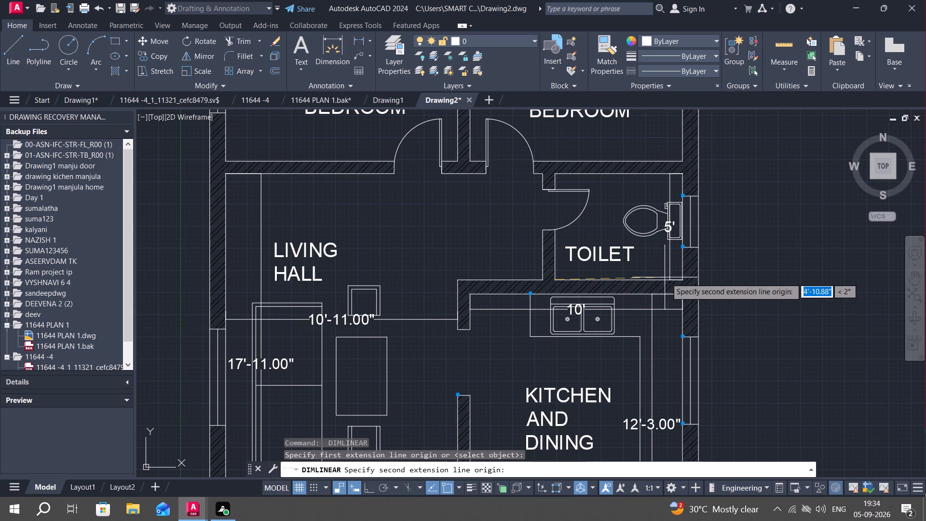
pyautogui.click(682, 279)
pyautogui.click(680, 265)
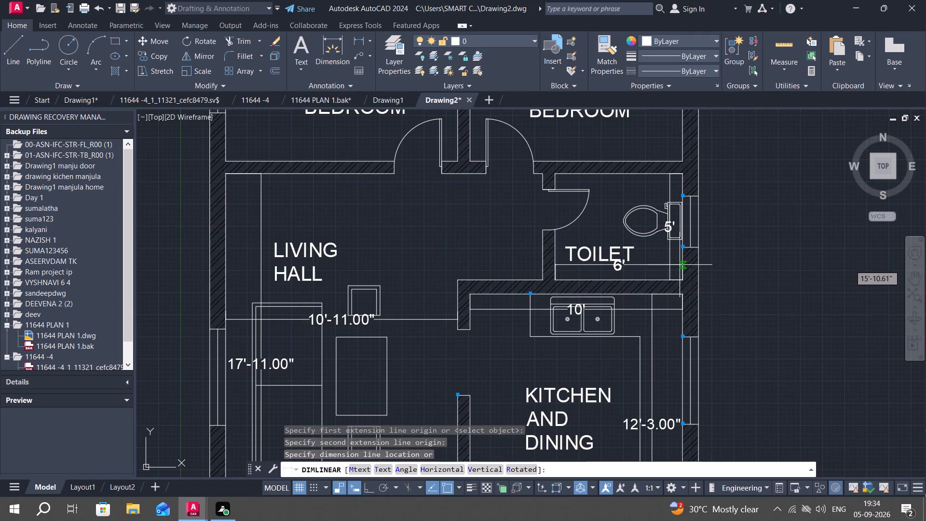
# Add a vertical linear dimension for the inside length of the bedroom above the toilet, just inside its outer wall.
pyautogui.moveTo(655, 348); pyautogui.dragTo(650, 374, button='middle')
pyautogui.moveTo(578, 174); pyautogui.dragTo(568, 276, button='middle')
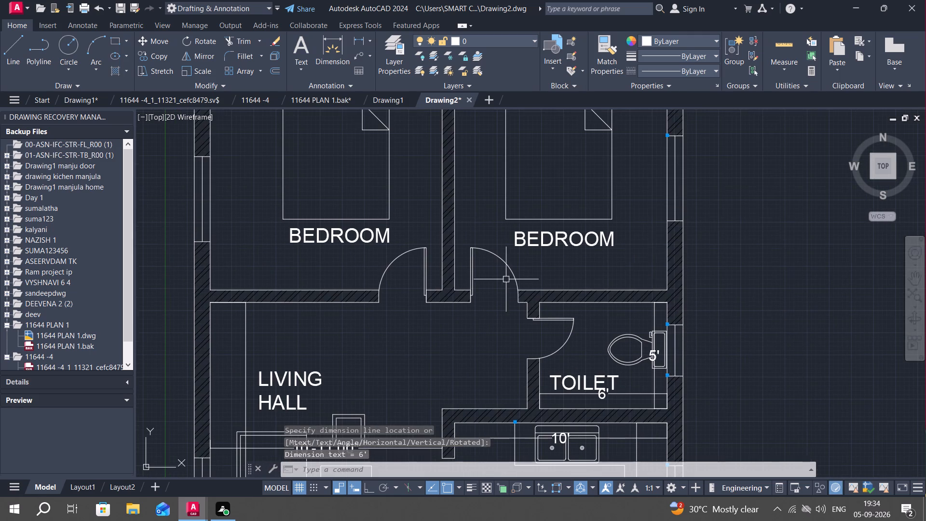
pyautogui.press('space')
pyautogui.click(667, 288)
pyautogui.moveTo(662, 225); pyautogui.dragTo(667, 284, button='middle')
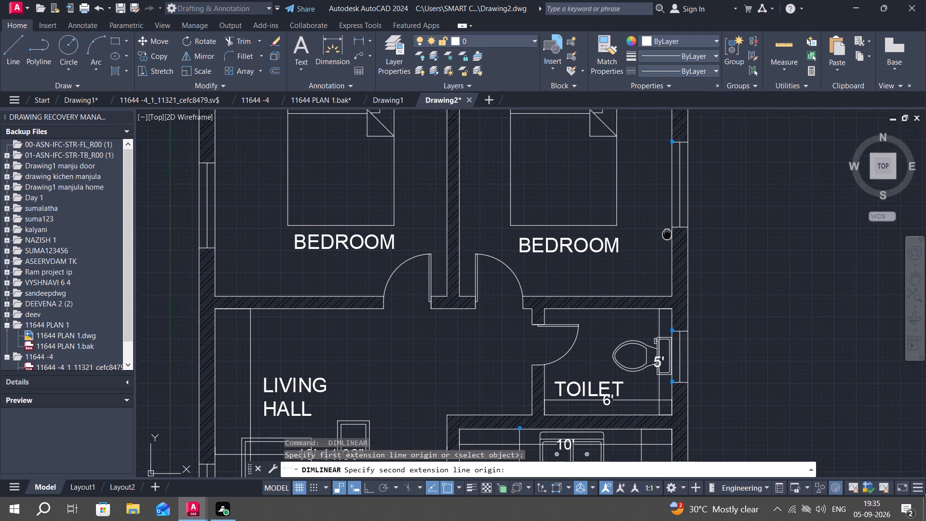
pyautogui.moveTo(667, 284); pyautogui.dragTo(666, 341, button='middle')
pyautogui.click(668, 192)
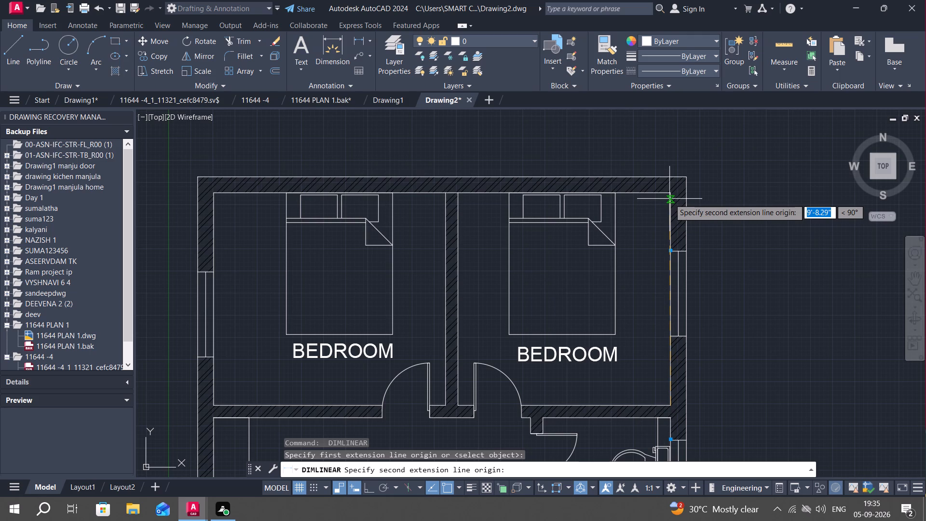
pyautogui.click(649, 200)
# Start another linear dimension for the bedroom above the toilet.
pyautogui.press('space')
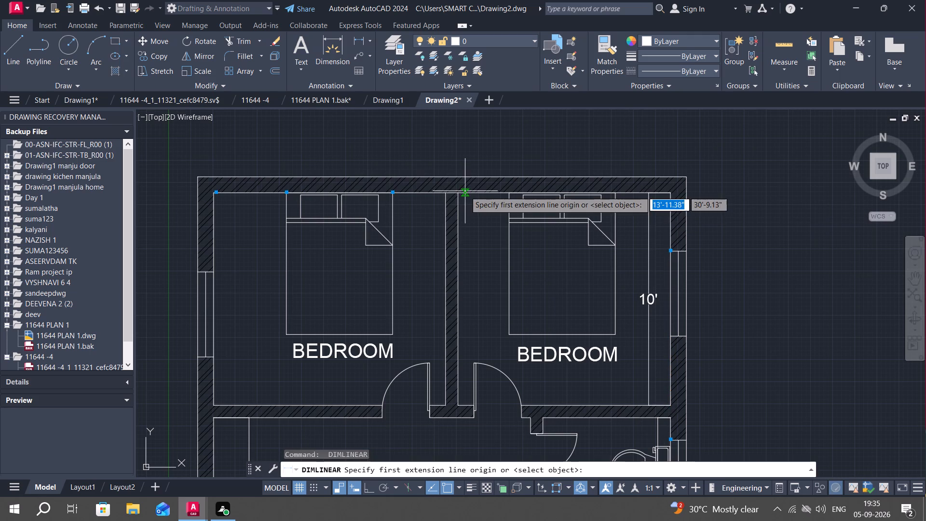
# Add a horizontal linear dimension for the inside width of the bedroom above the toilet, just inside its outer wall.
pyautogui.click(456, 195)
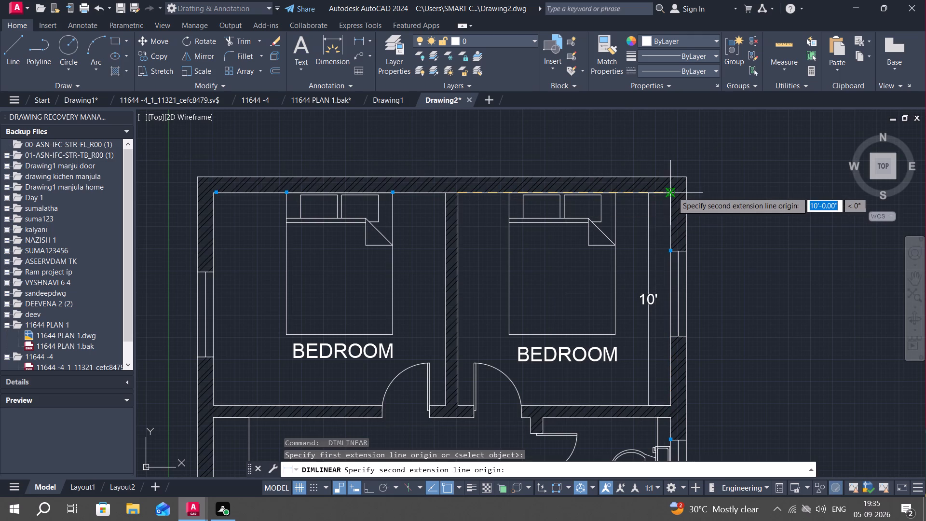
pyautogui.click(672, 192)
pyautogui.click(671, 211)
# Add a vertical linear dimension for the inside length of the bedroom above the living hall, placed along the wall between the bedrooms.
pyautogui.moveTo(437, 342); pyautogui.dragTo(443, 323, button='middle')
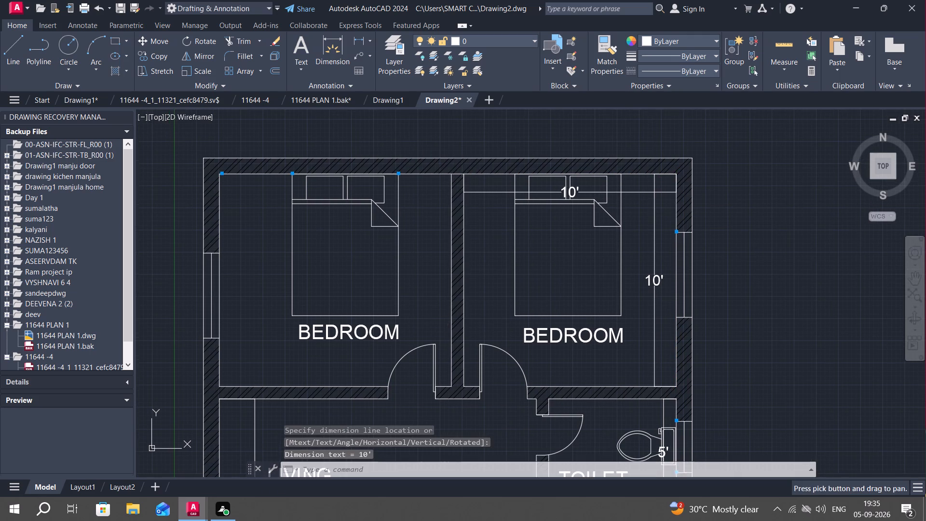
pyautogui.press('space')
pyautogui.click(449, 385)
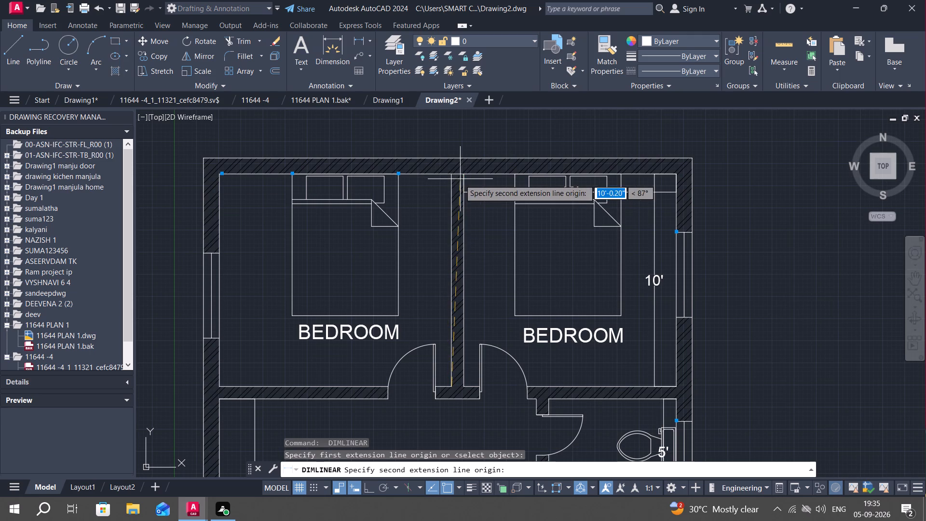
pyautogui.click(454, 173)
pyautogui.click(440, 178)
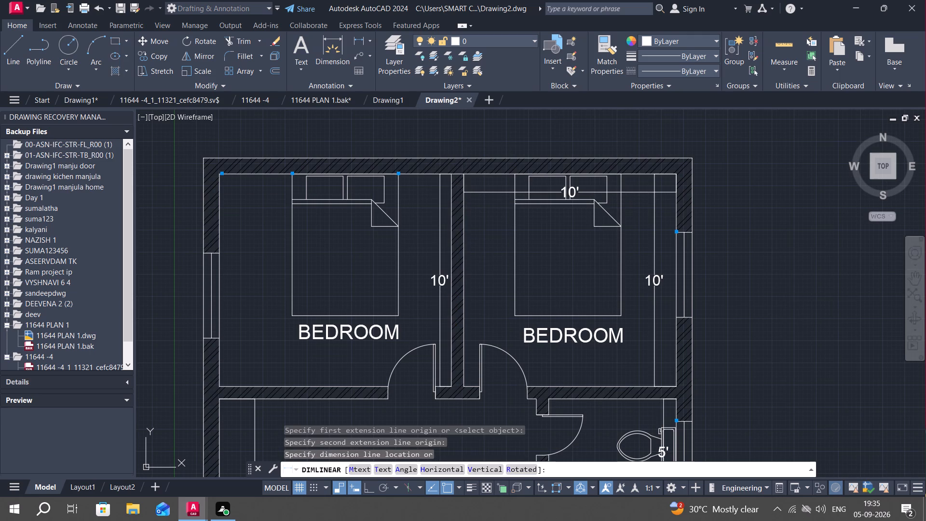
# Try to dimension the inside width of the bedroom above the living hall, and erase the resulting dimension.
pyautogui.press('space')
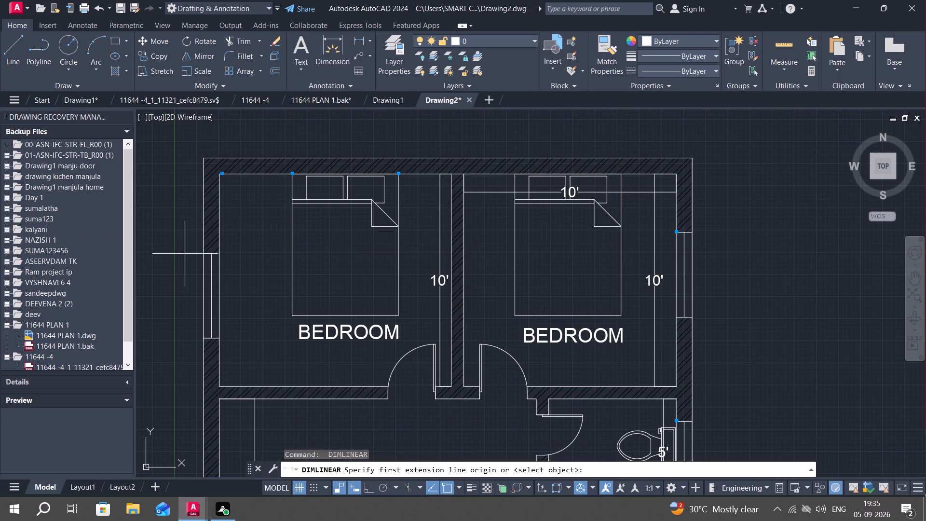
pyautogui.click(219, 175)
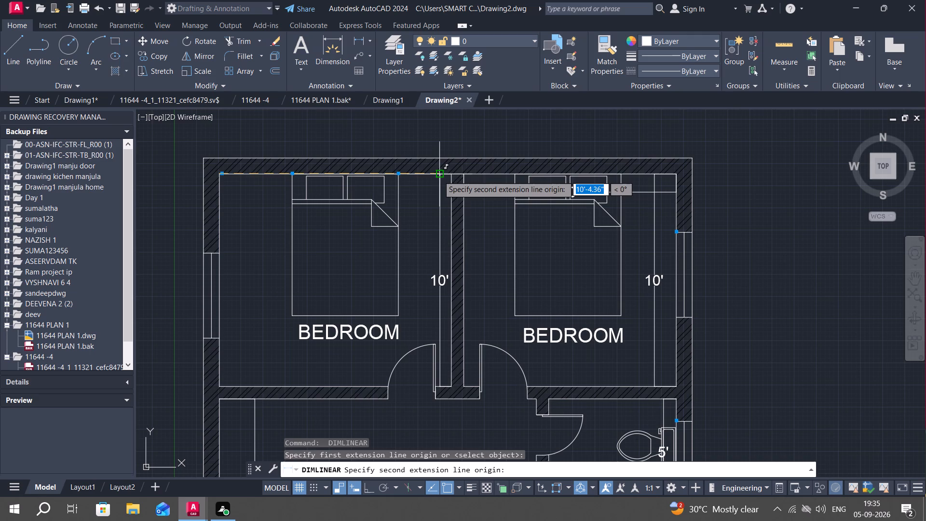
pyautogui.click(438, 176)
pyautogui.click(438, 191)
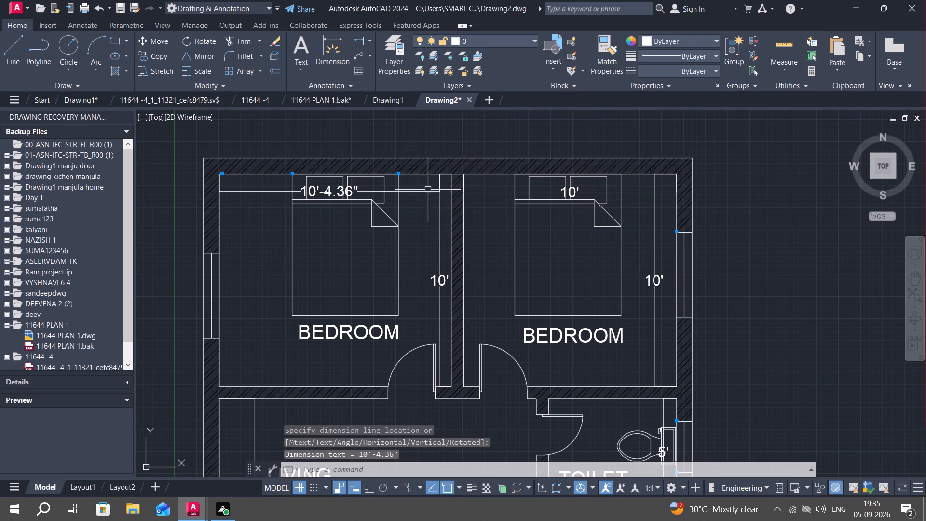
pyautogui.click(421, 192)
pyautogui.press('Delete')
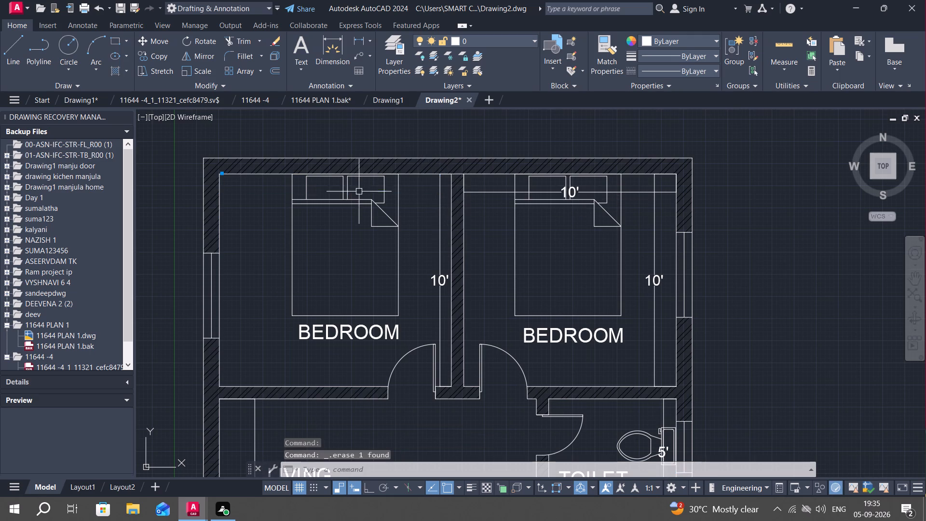
# Add a horizontal linear dimension from the outer wall's inner corner to the partition for the width of the bedroom above the living hall.
pyautogui.press('space')
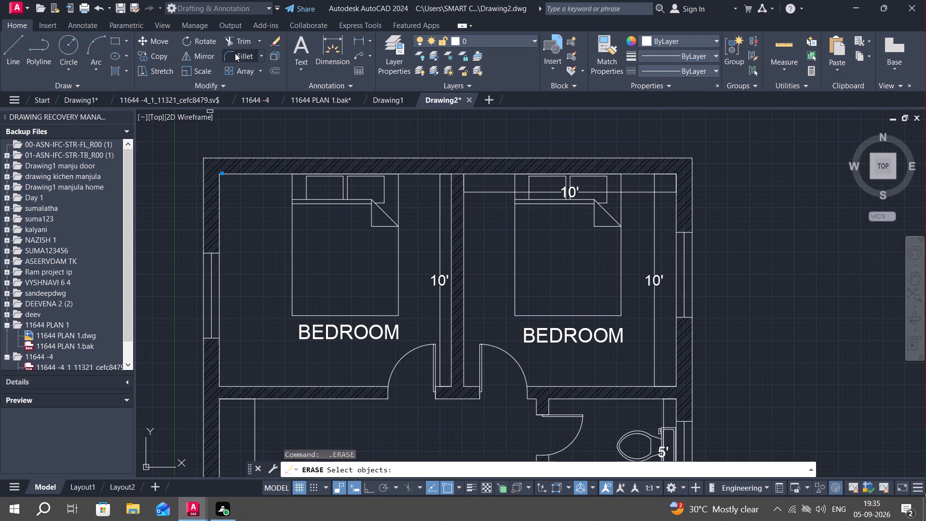
pyautogui.click(361, 34)
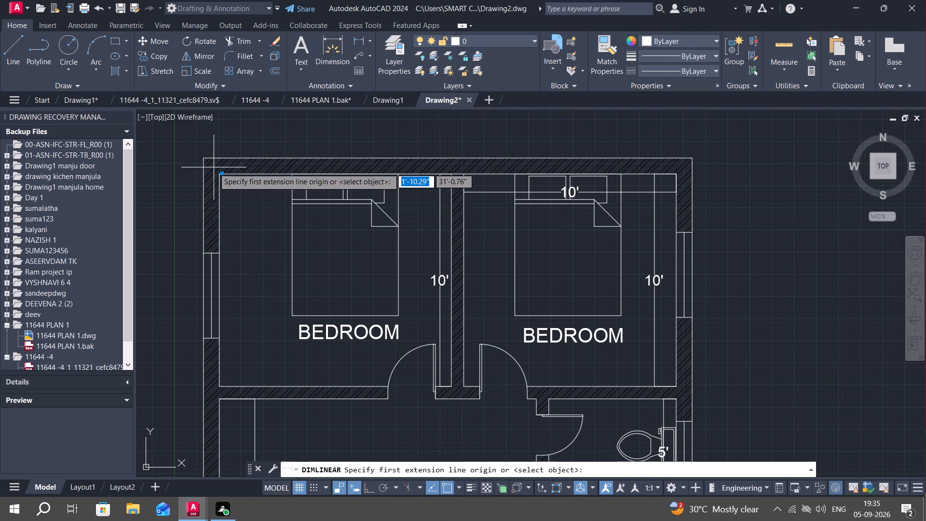
pyautogui.click(218, 176)
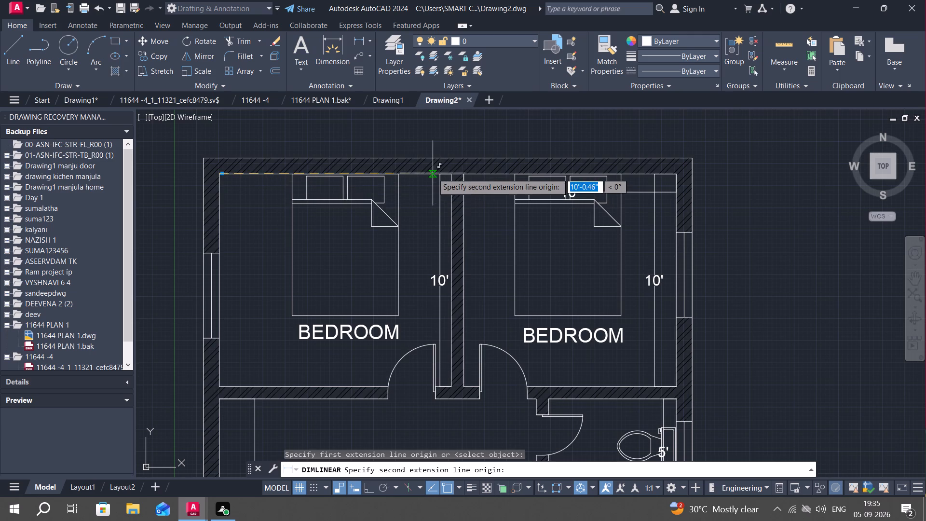
pyautogui.click(454, 175)
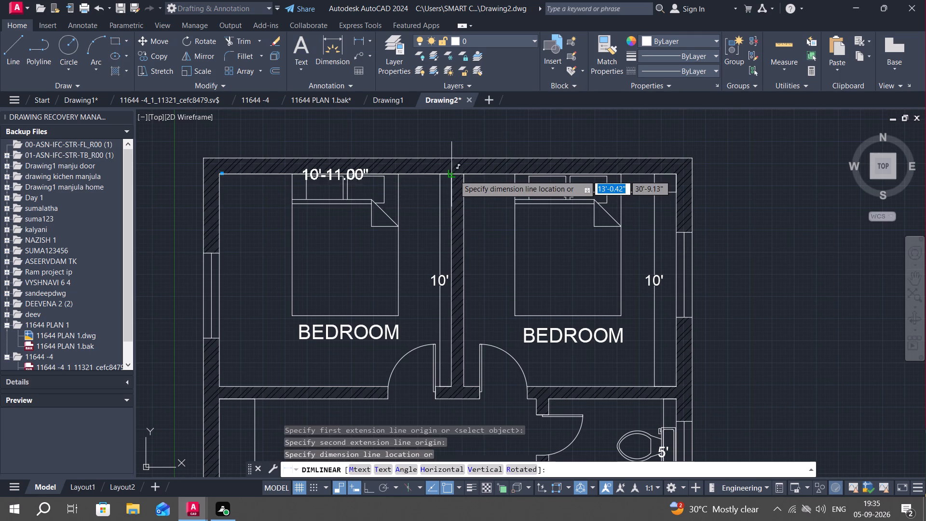
pyautogui.click(455, 190)
# Add a horizontal linear dimension for the building's overall outside width, placed just outside the bedrooms' outer wall.
pyautogui.scroll(-1, 408, 281)
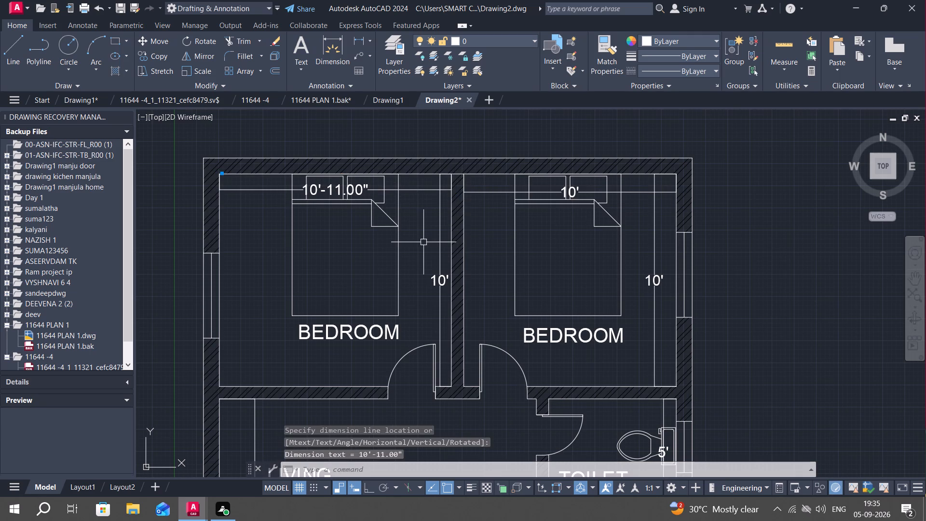
pyautogui.press('space')
pyautogui.click(282, 206)
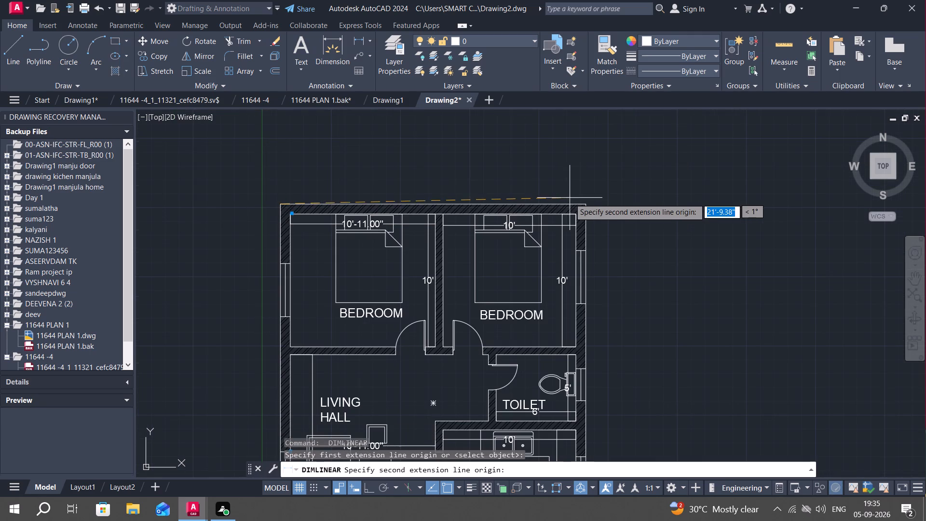
pyautogui.click(586, 205)
pyautogui.click(581, 192)
# Add a vertical linear dimension for the building's overall outside length, placed outside the wall on the toilet and kitchen side.
pyautogui.press('space')
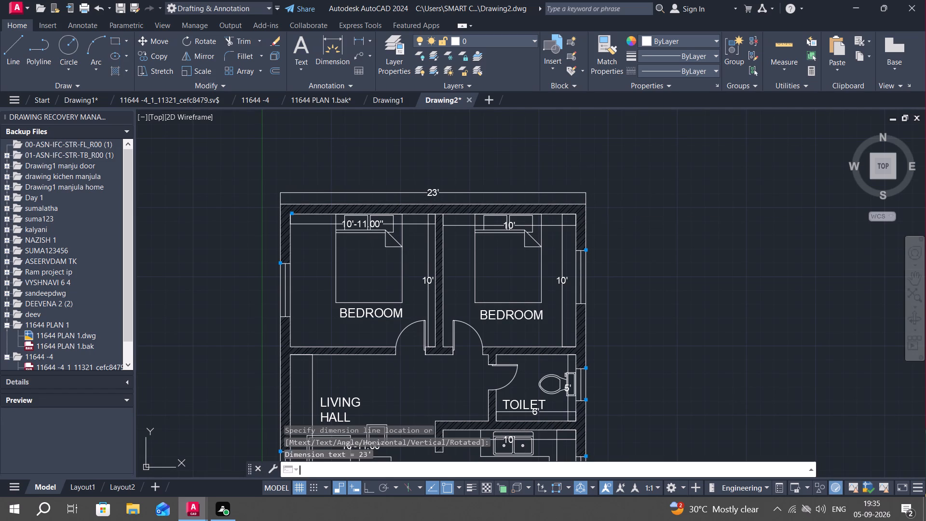
pyautogui.click(586, 205)
pyautogui.moveTo(586, 242); pyautogui.dragTo(580, 127, button='middle')
pyautogui.scroll(-2, 590, 362)
pyautogui.moveTo(573, 296); pyautogui.dragTo(573, 287, button='middle')
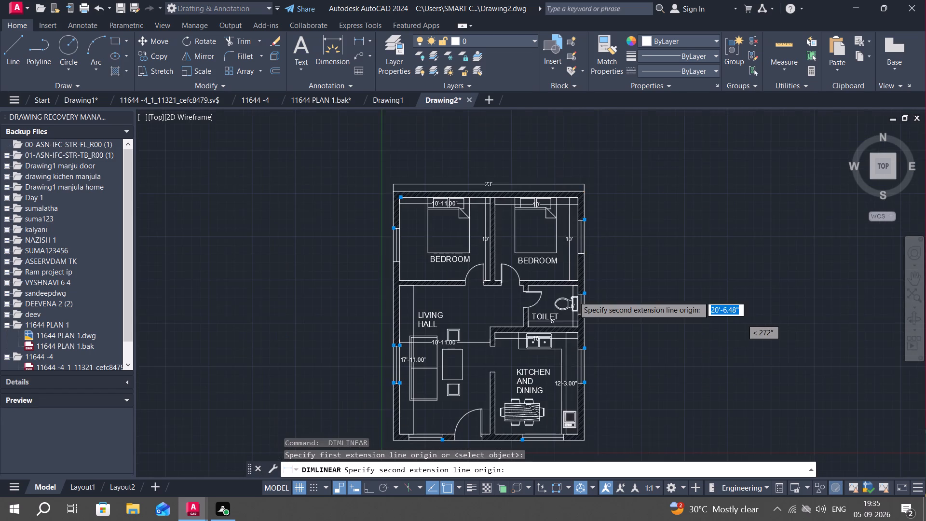
pyautogui.click(588, 400)
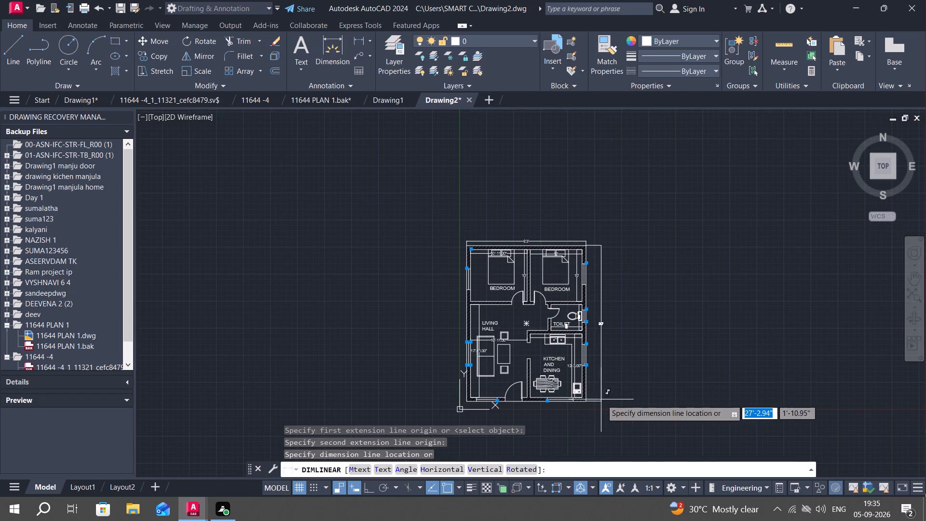
pyautogui.click(602, 399)
pyautogui.press('Escape')
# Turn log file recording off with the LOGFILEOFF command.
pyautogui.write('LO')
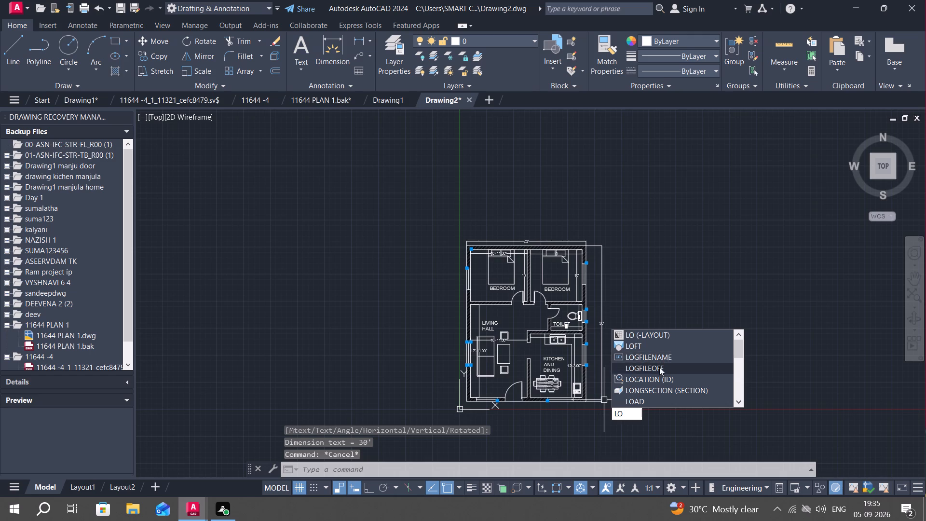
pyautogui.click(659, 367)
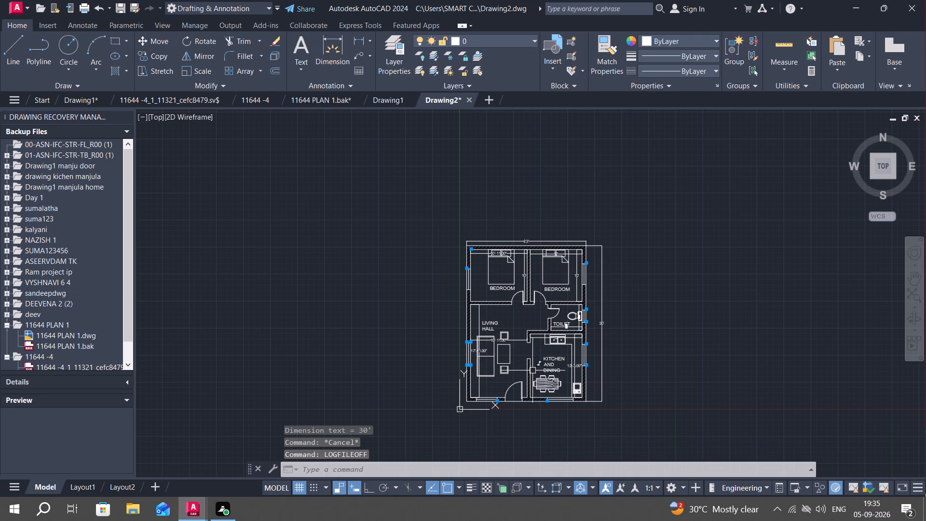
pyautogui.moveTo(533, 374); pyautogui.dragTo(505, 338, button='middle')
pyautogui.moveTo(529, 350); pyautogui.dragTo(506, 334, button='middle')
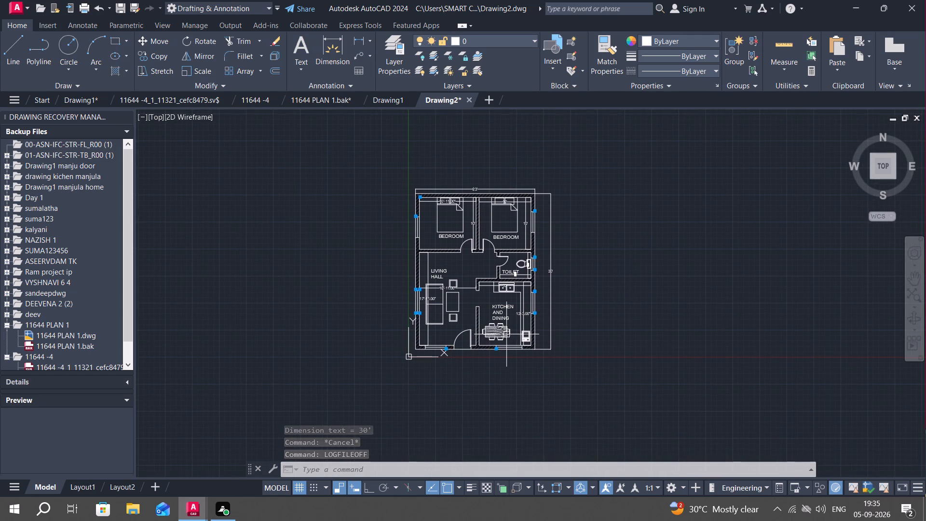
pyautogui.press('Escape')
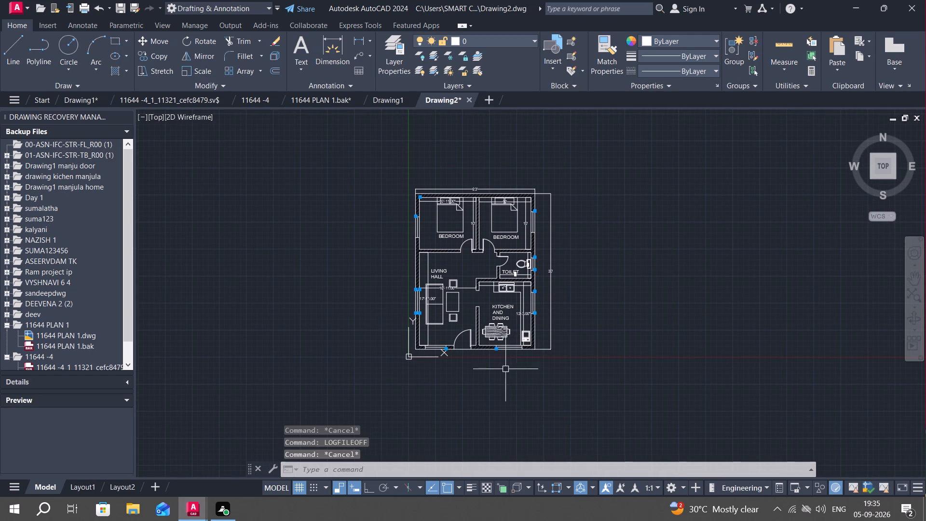
# Turn log file recording on with the LOGFILEON command.
pyautogui.write('LO')
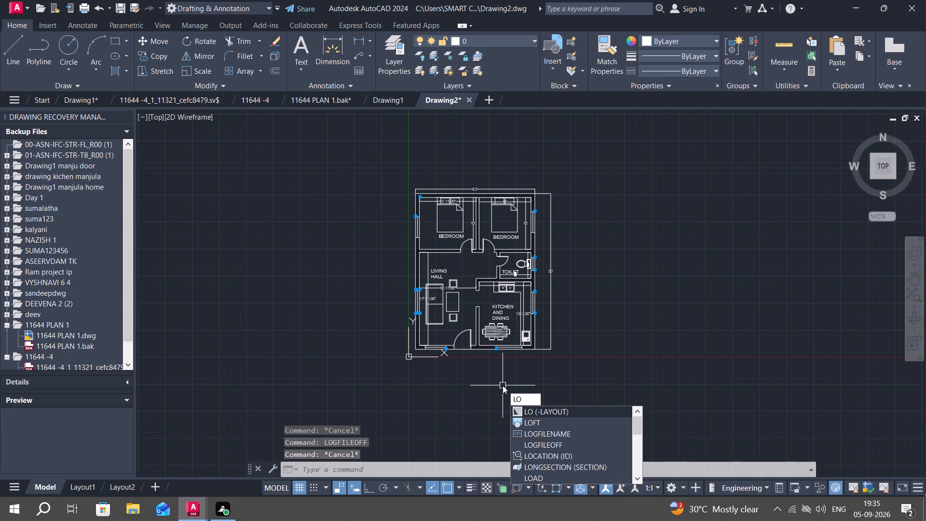
pyautogui.press('g')
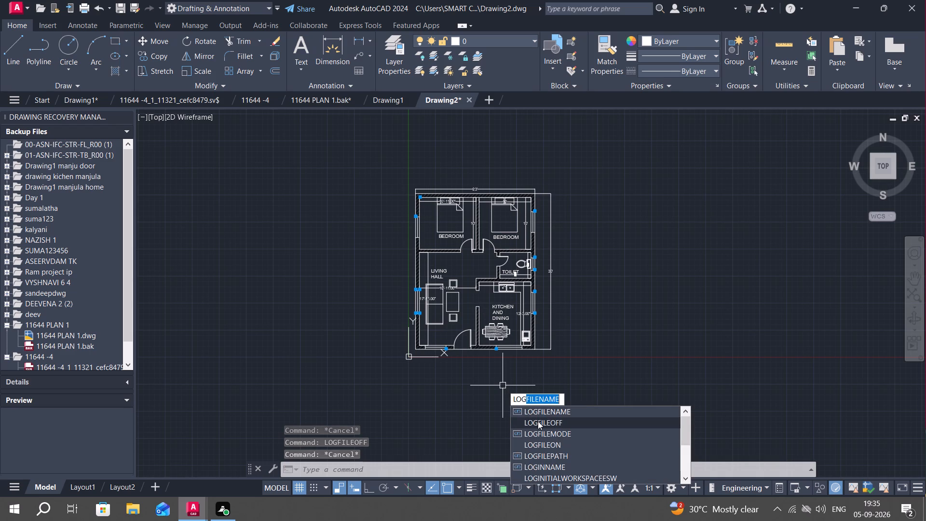
pyautogui.click(545, 445)
# Set up a portrait plot with DWG To PDF.pc3, using a window around the whole dimensioned floor plan as the plot area.
pyautogui.moveTo(501, 395); pyautogui.dragTo(517, 402, button='middle')
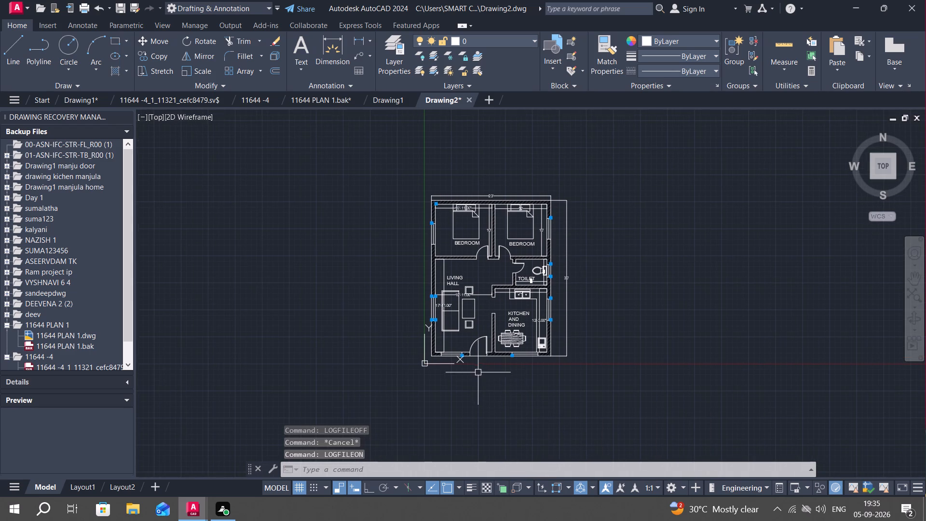
pyautogui.moveTo(471, 369); pyautogui.dragTo(451, 362, button='middle')
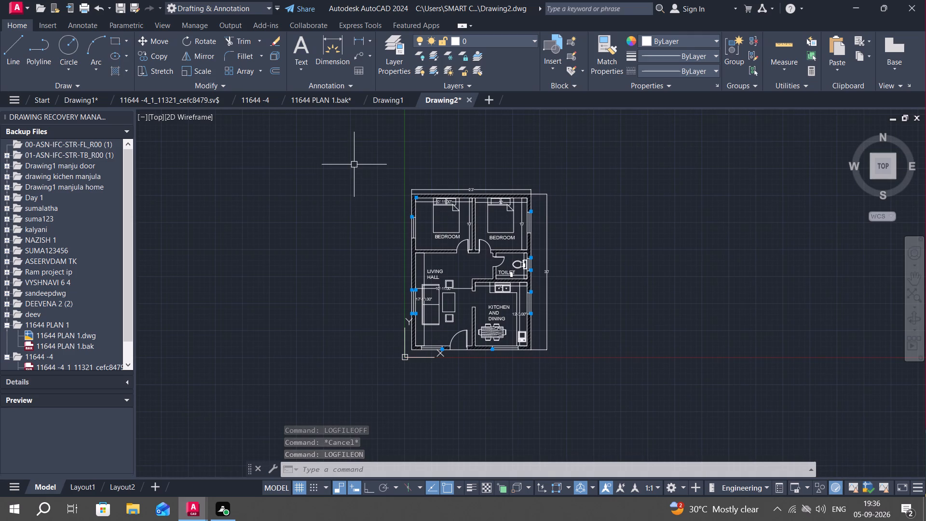
pyautogui.hotkey('ctrl', 'p')
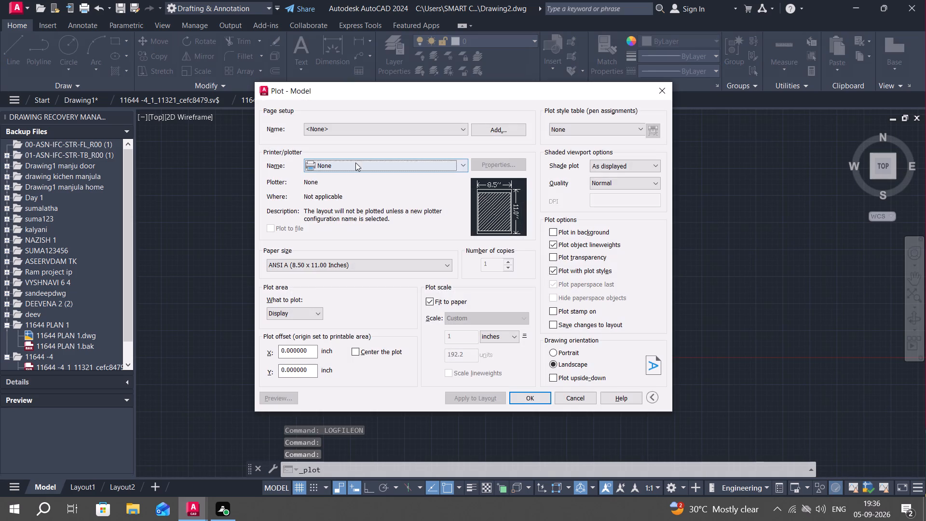
pyautogui.click(397, 165)
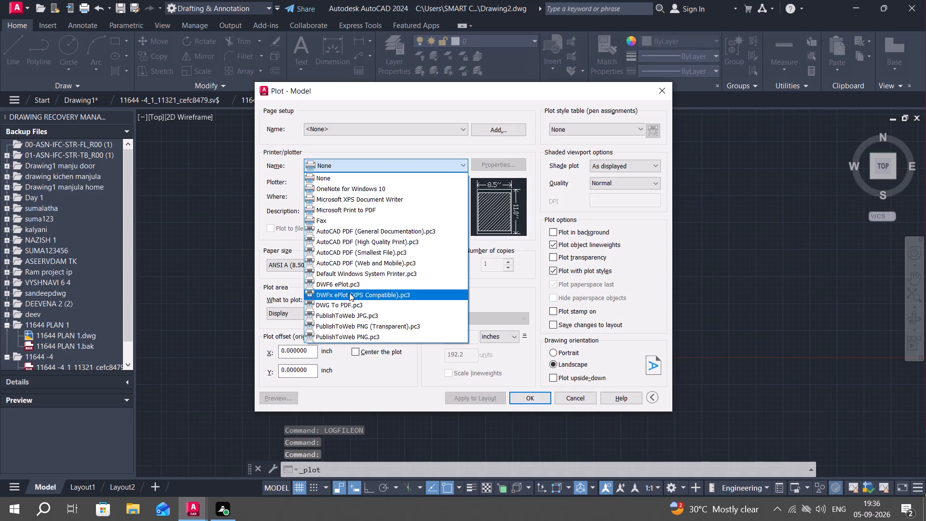
pyautogui.click(348, 302)
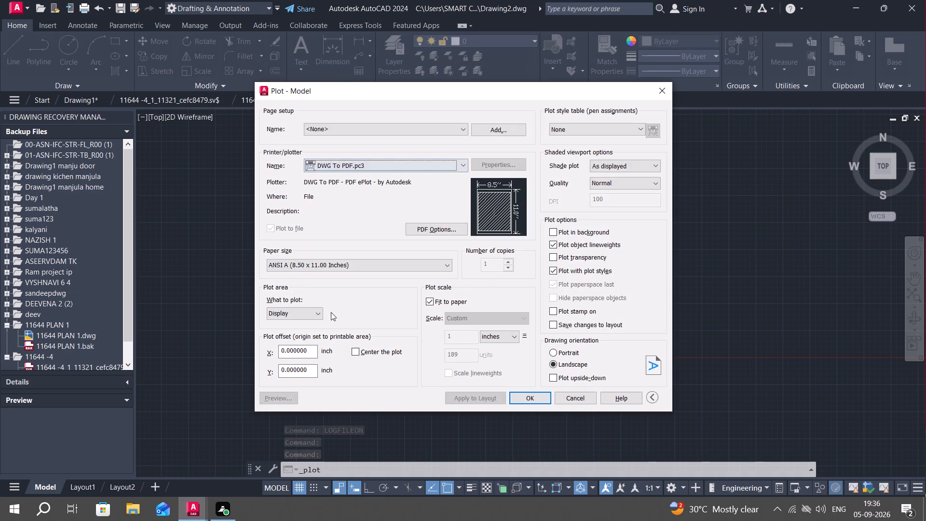
pyautogui.click(305, 312)
pyautogui.click(301, 347)
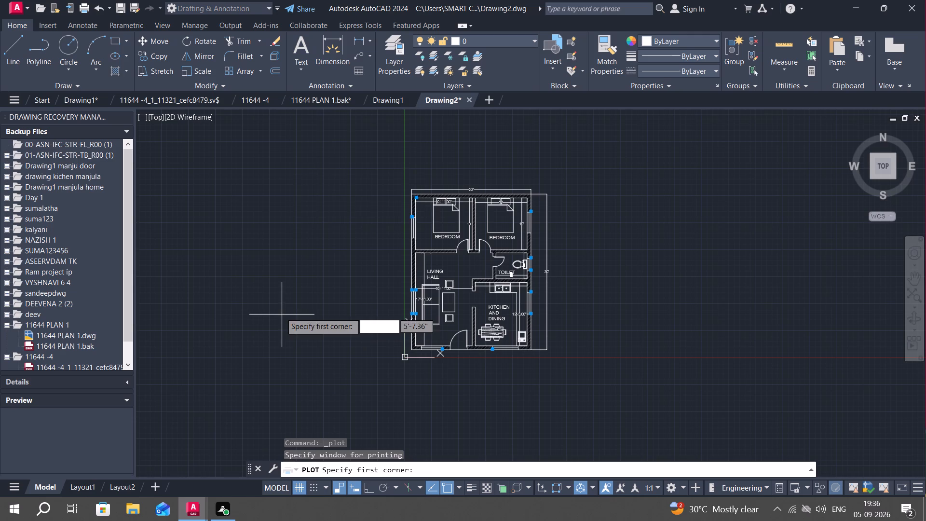
pyautogui.click(325, 130)
pyautogui.click(658, 398)
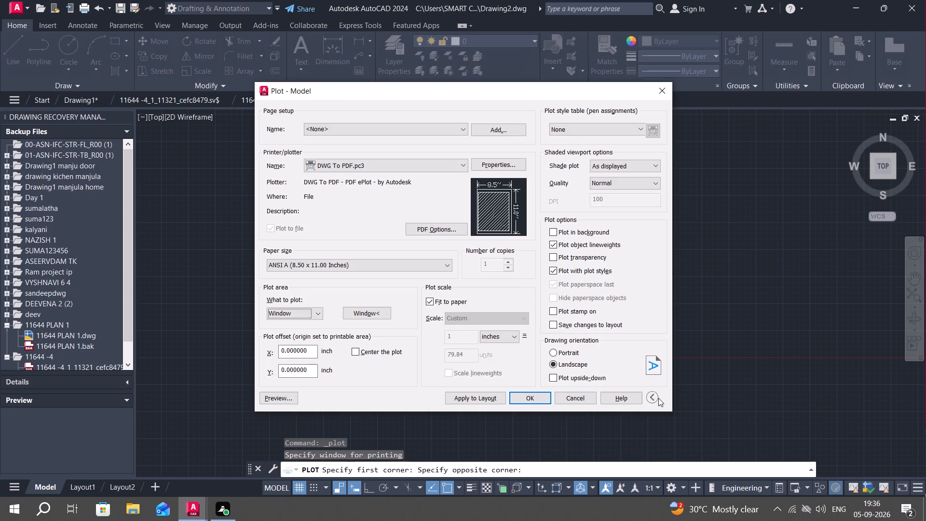
pyautogui.click(551, 351)
# Plot the floor plan to a PDF file named 11644 4.4 in the Documents folder.
pyautogui.click(540, 394)
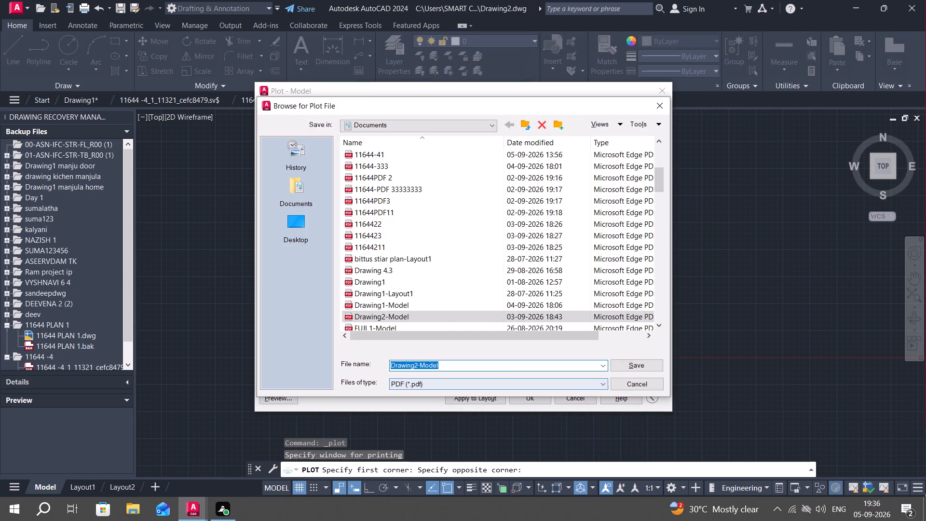
pyautogui.click(493, 366)
pyautogui.press('BackSpace')
pyautogui.press('BackSpace')
pyautogui.press('BackSpace')
pyautogui.press('BackSpace')
pyautogui.press('BackSpace')
pyautogui.press('BackSpace')
pyautogui.press('BackSpace')
pyautogui.press('BackSpace')
pyautogui.press('BackSpace')
pyautogui.press('BackSpace')
pyautogui.press('BackSpace')
pyautogui.press('BackSpace')
pyautogui.press('BackSpace')
pyautogui.press('BackSpace')
pyautogui.press('BackSpace')
pyautogui.press('BackSpace')
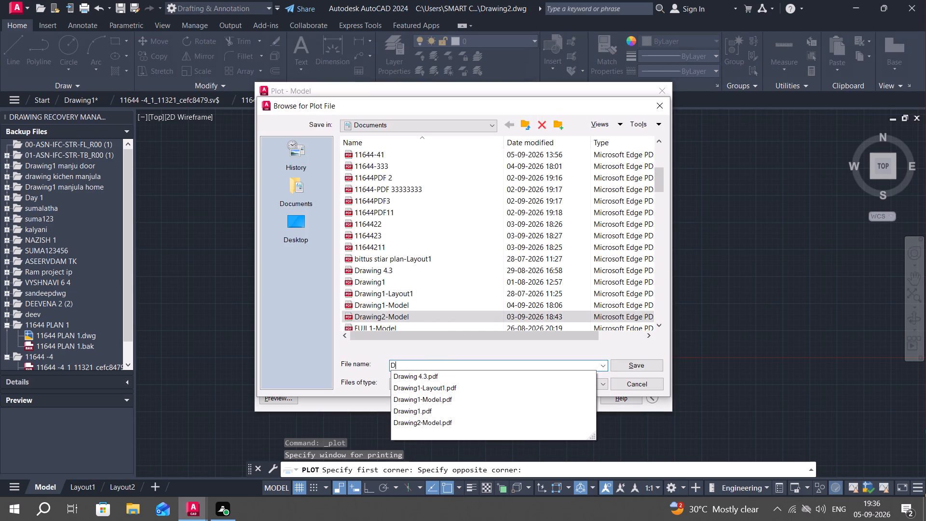
pyautogui.write('11')
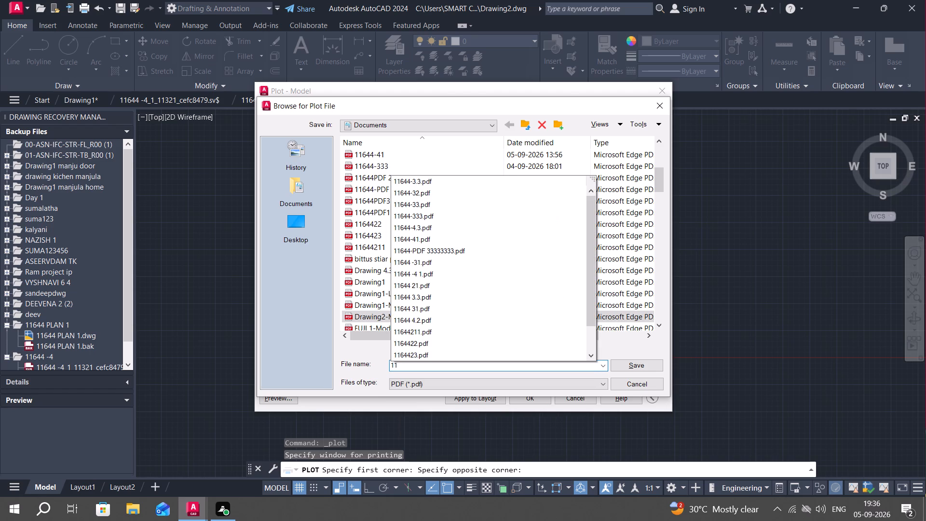
pyautogui.press('5')
pyautogui.press('BackSpace')
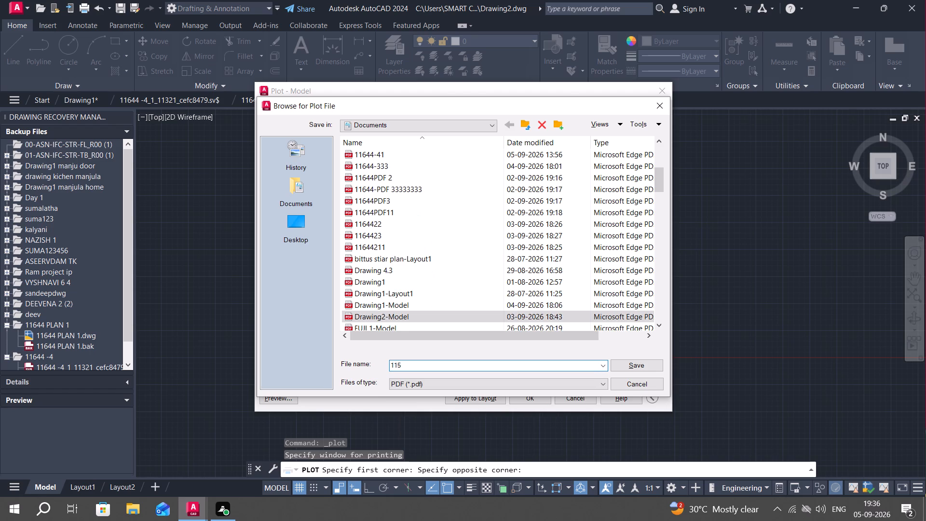
pyautogui.write('644')
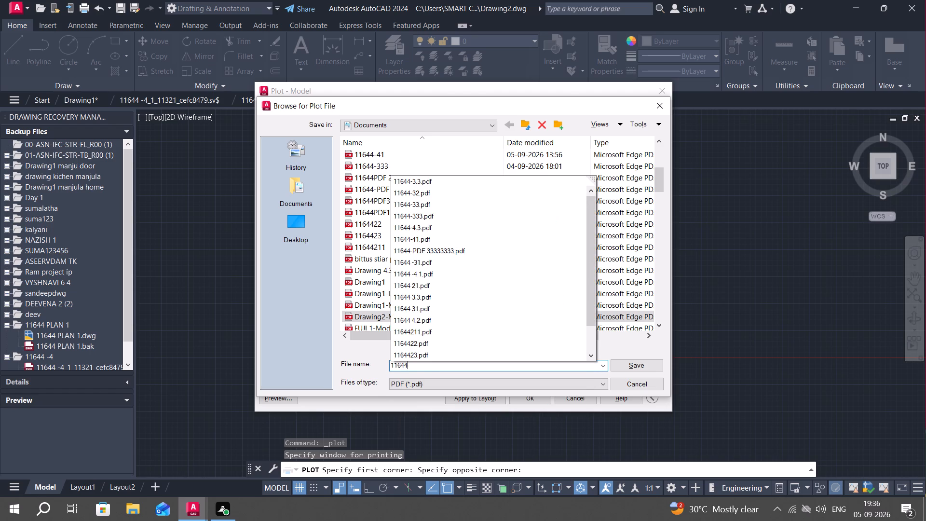
pyautogui.press('space')
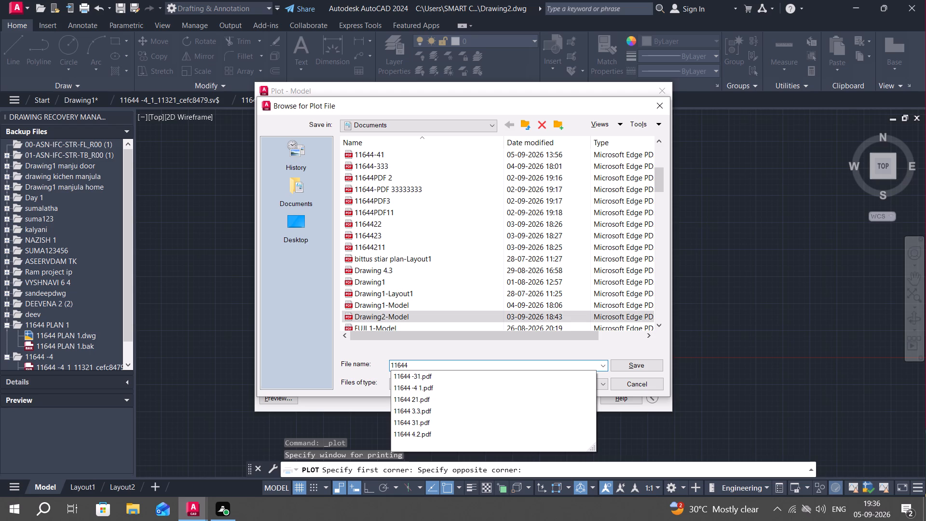
pyautogui.write('4.')
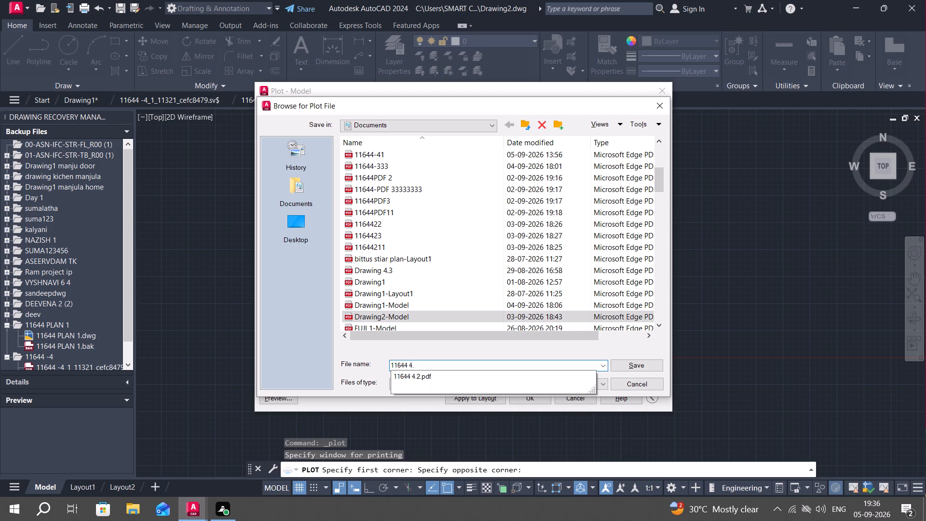
pyautogui.press('3')
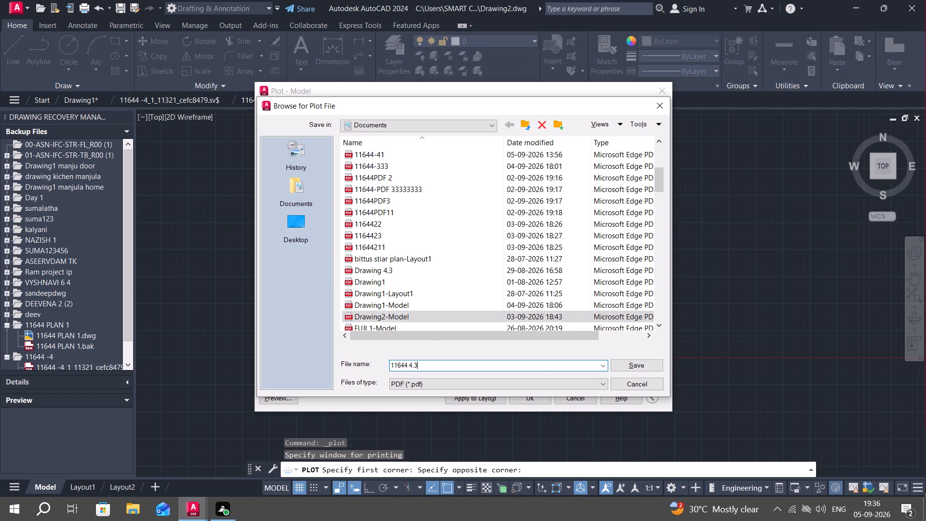
pyautogui.press('3')
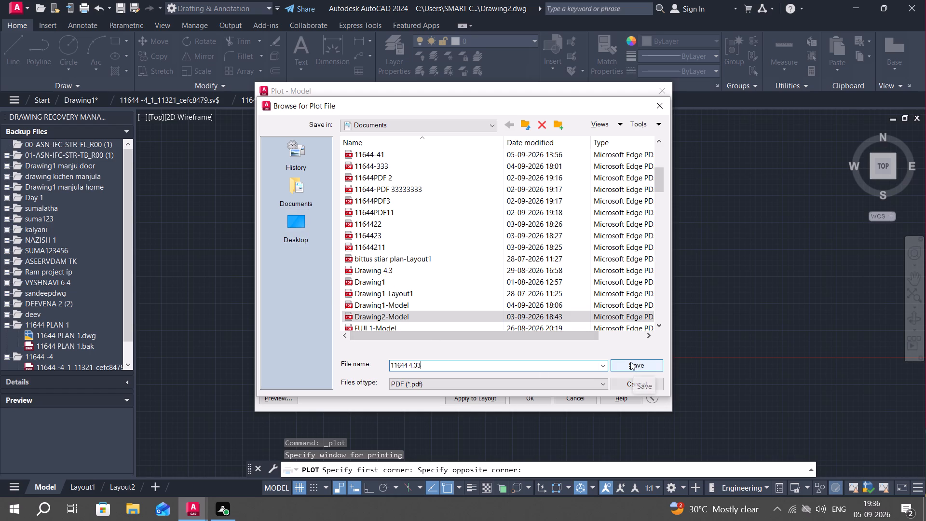
pyautogui.press('BackSpace')
pyautogui.press('BackSpace')
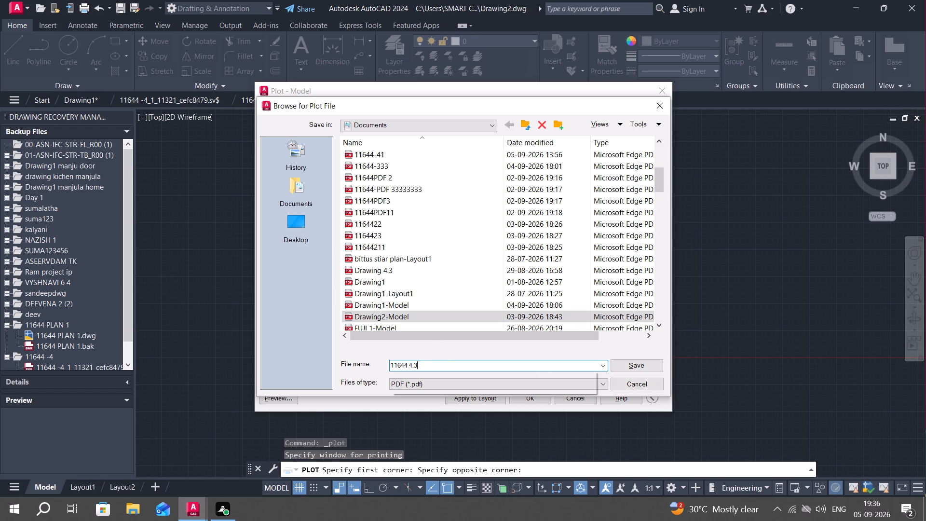
pyautogui.press('4')
pyautogui.click(633, 365)
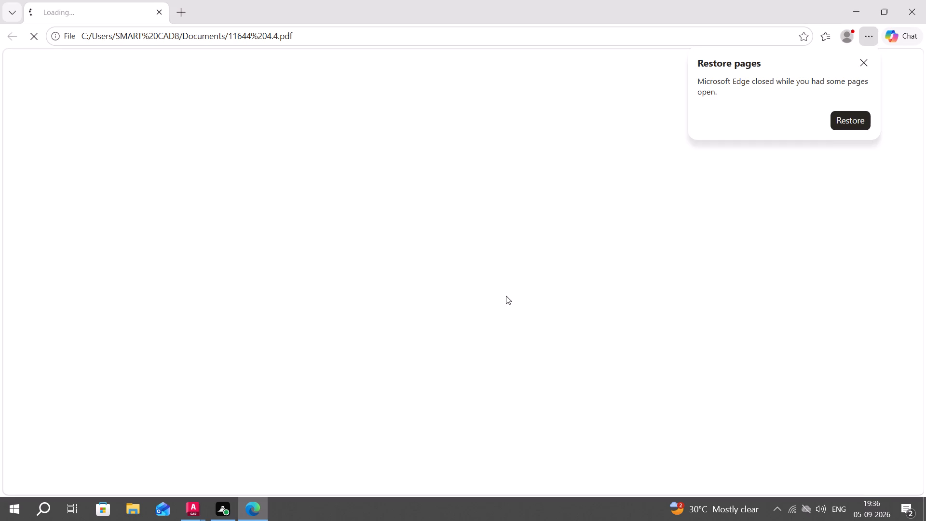
# Look over the plotted floor plan PDF in the browser and save a copy named 11644 4.4 to the Desktop.
pyautogui.scroll(-4, 547, 260)
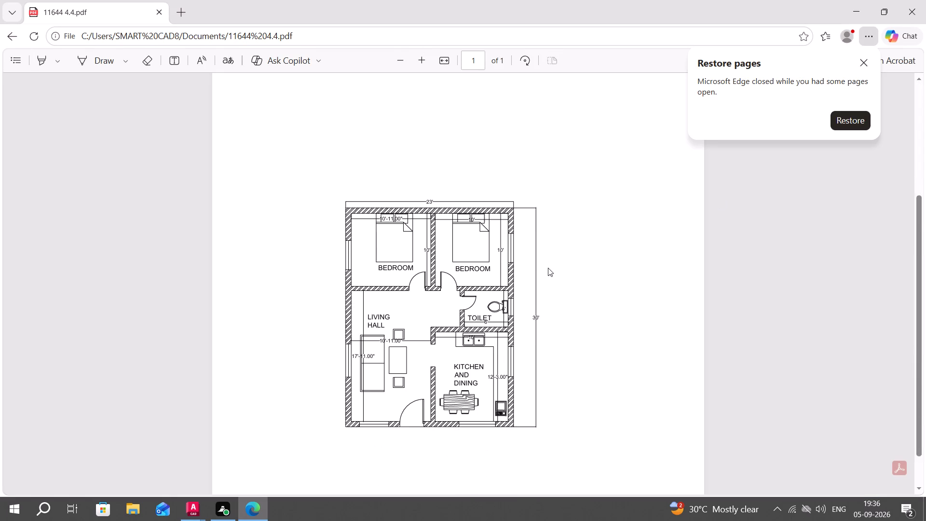
pyautogui.scroll(-2, 548, 268)
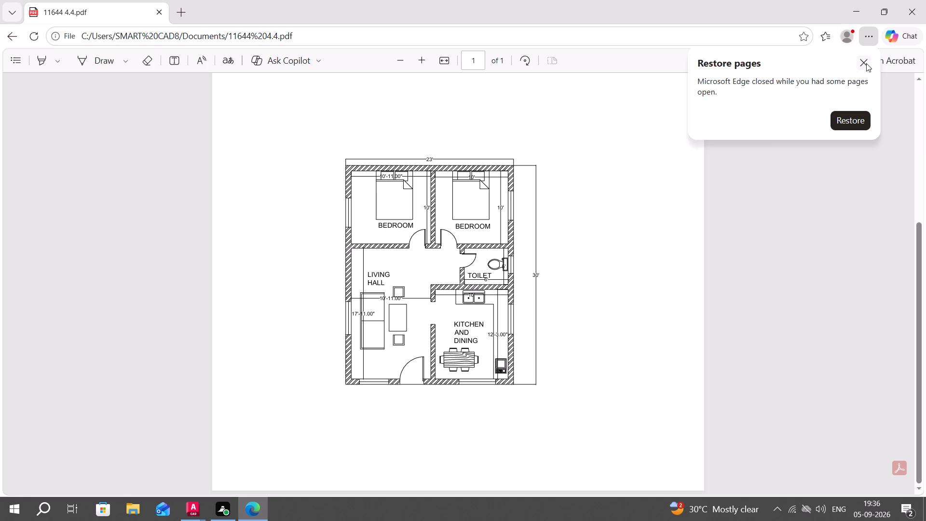
pyautogui.click(863, 63)
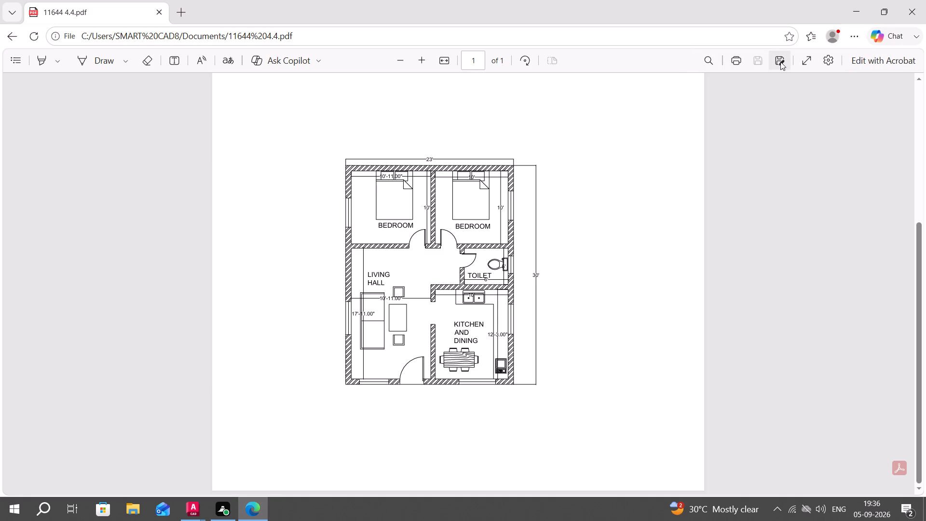
pyautogui.click(780, 62)
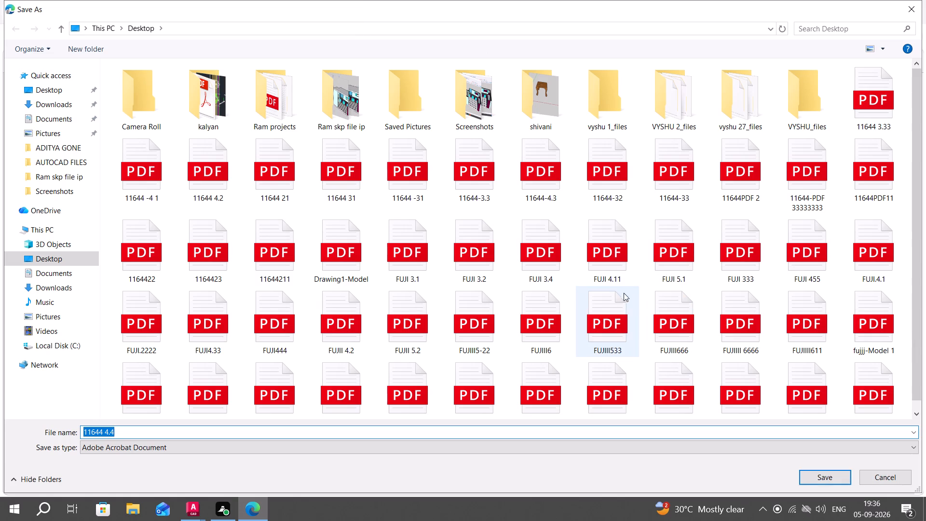
pyautogui.click(825, 479)
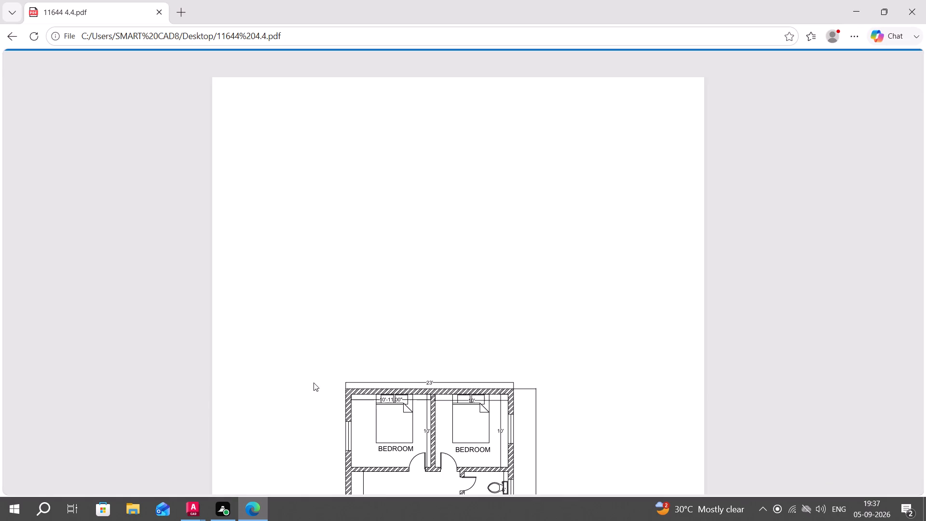
pyautogui.scroll(-5, 309, 386)
pyautogui.press('Escape')
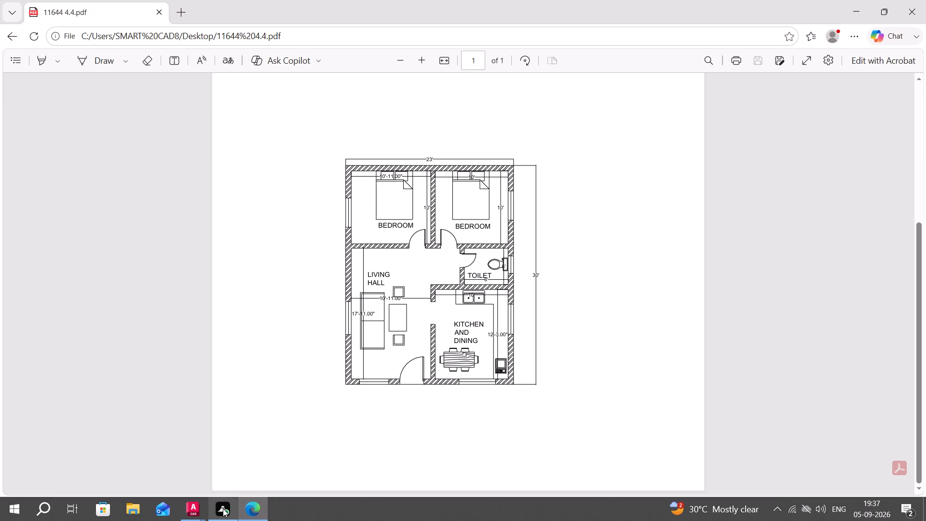
# Switch back to AutoCAD and make Drawing2, which holds the furnished floor plan, the active drawing.
pyautogui.click(187, 507)
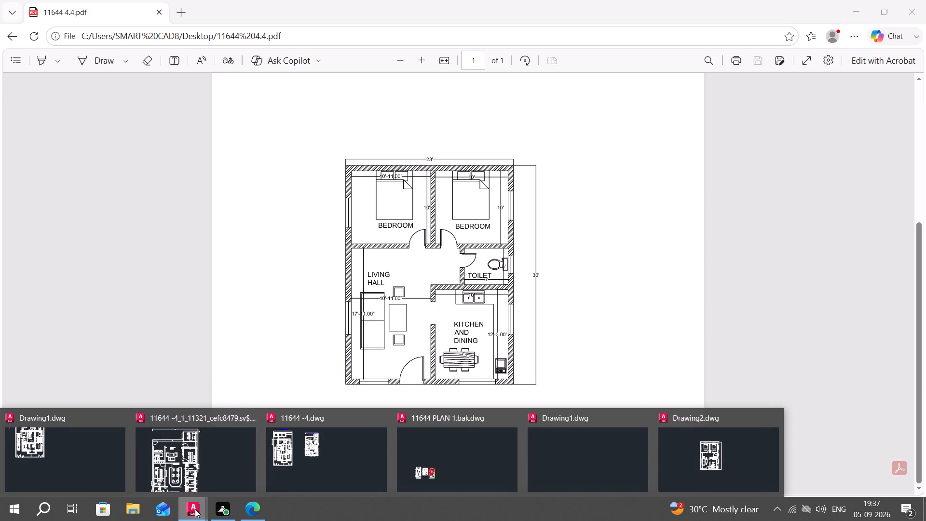
pyautogui.click(195, 509)
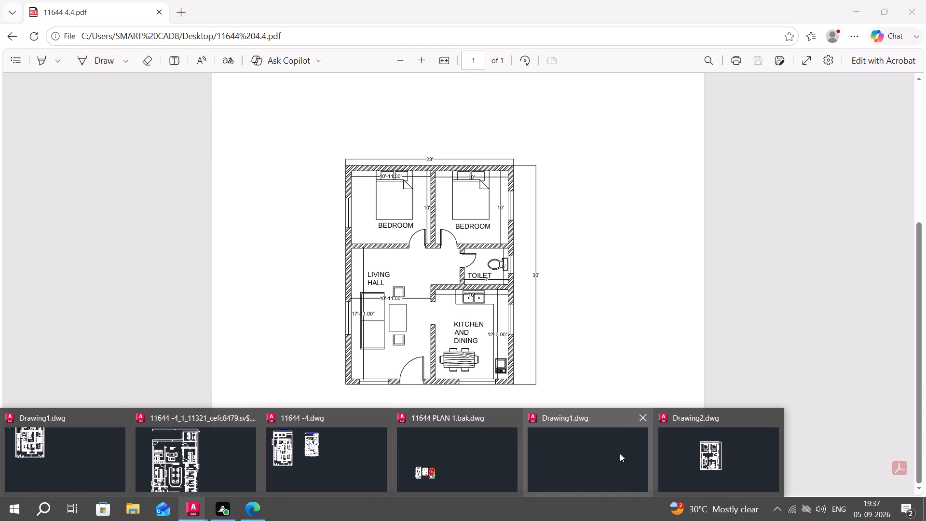
pyautogui.click(674, 455)
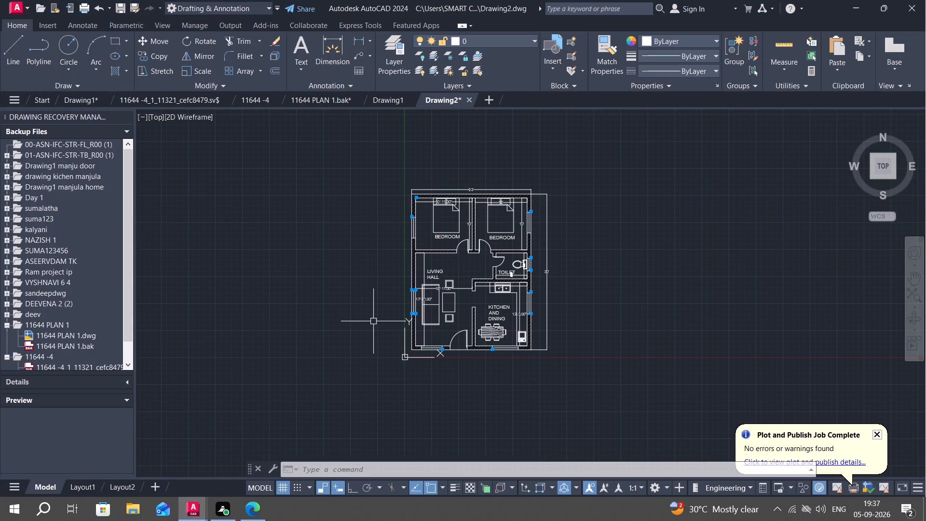
pyautogui.moveTo(371, 308); pyautogui.dragTo(411, 333, button='middle')
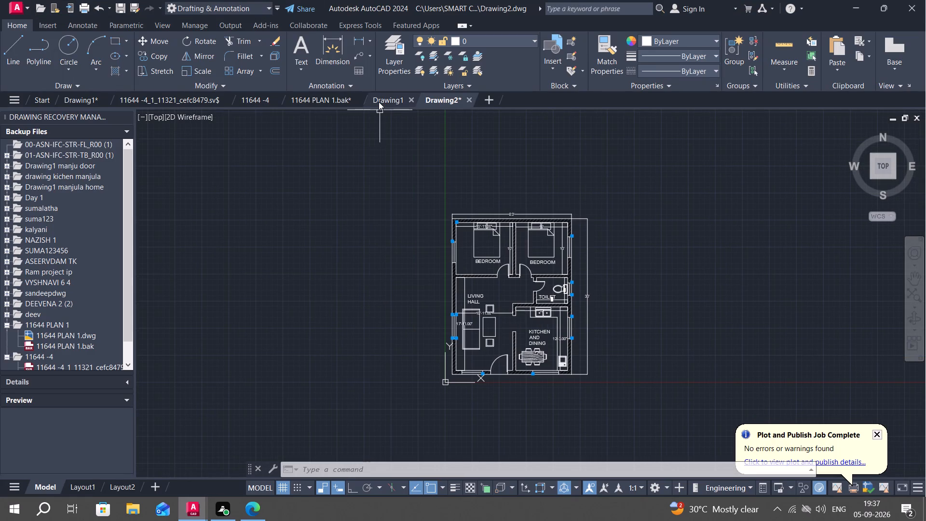
pyautogui.click(379, 102)
pyautogui.click(453, 92)
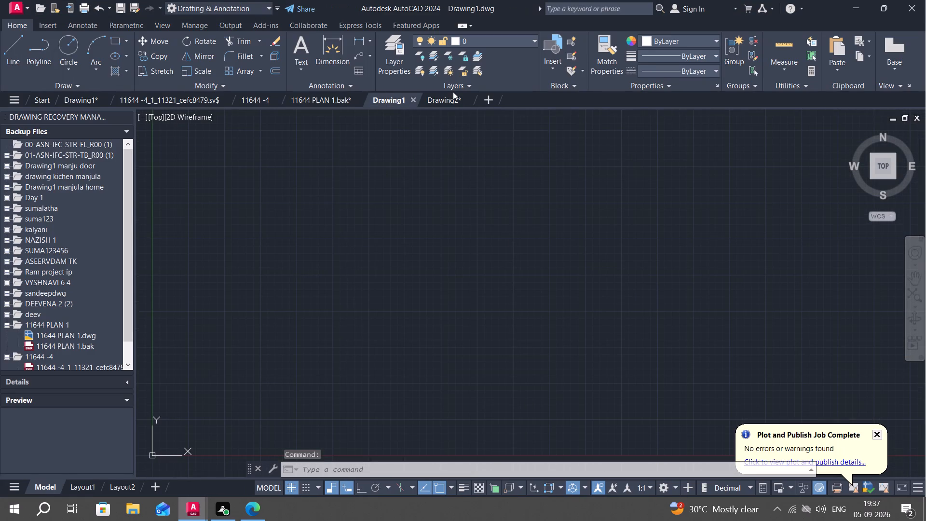
pyautogui.click(445, 99)
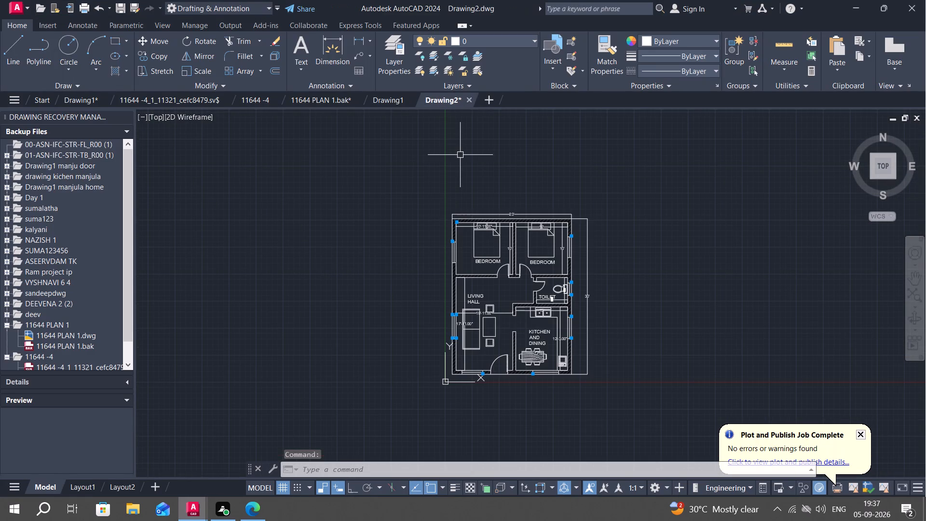
# Draw a rectangle 28' long and 40' wide in the empty space beside the finished floor plan, on its toilet and kitchen side.
pyautogui.moveTo(563, 189); pyautogui.dragTo(278, 151, button='middle')
pyautogui.moveTo(321, 275); pyautogui.dragTo(395, 294, button='middle')
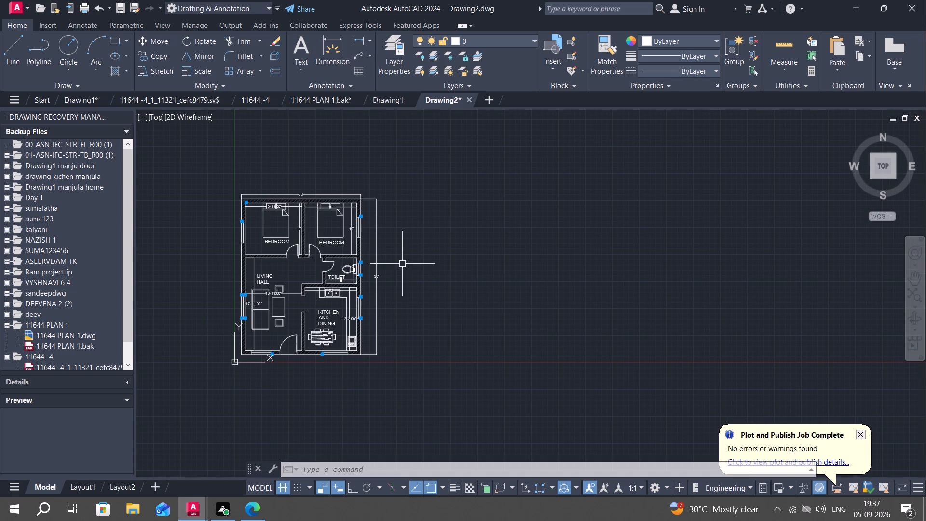
pyautogui.write('REC')
pyautogui.press('space')
pyautogui.click(426, 200)
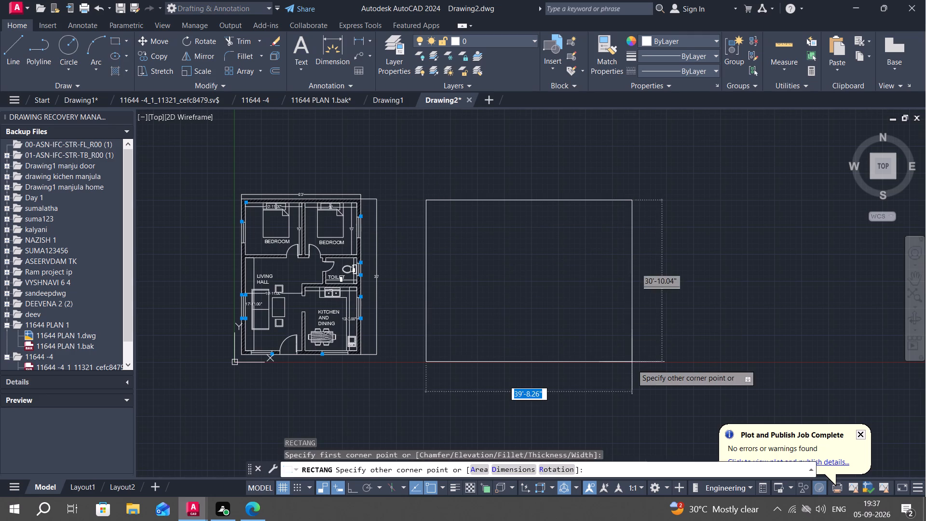
pyautogui.write('D')
pyautogui.press('space')
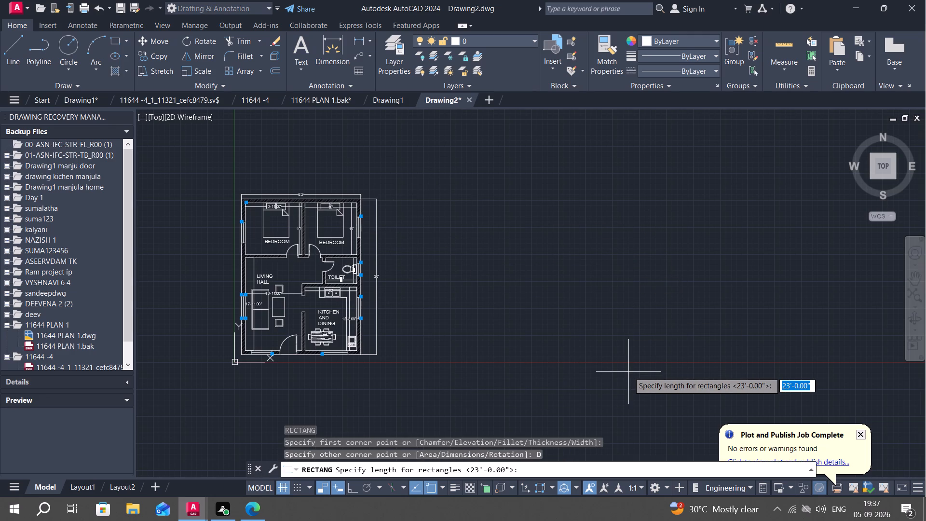
pyautogui.press('2')
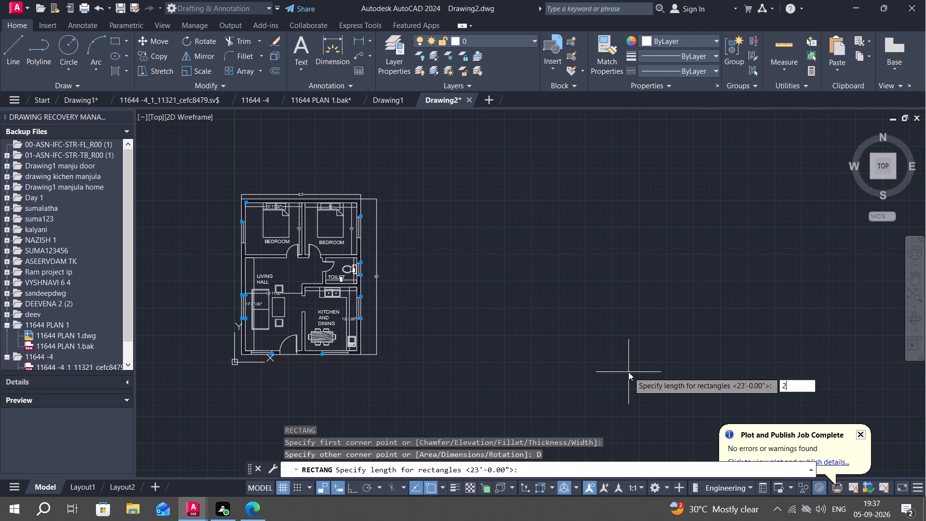
pyautogui.write("8'")
pyautogui.press('Return')
pyautogui.write("40'")
pyautogui.press('Return')
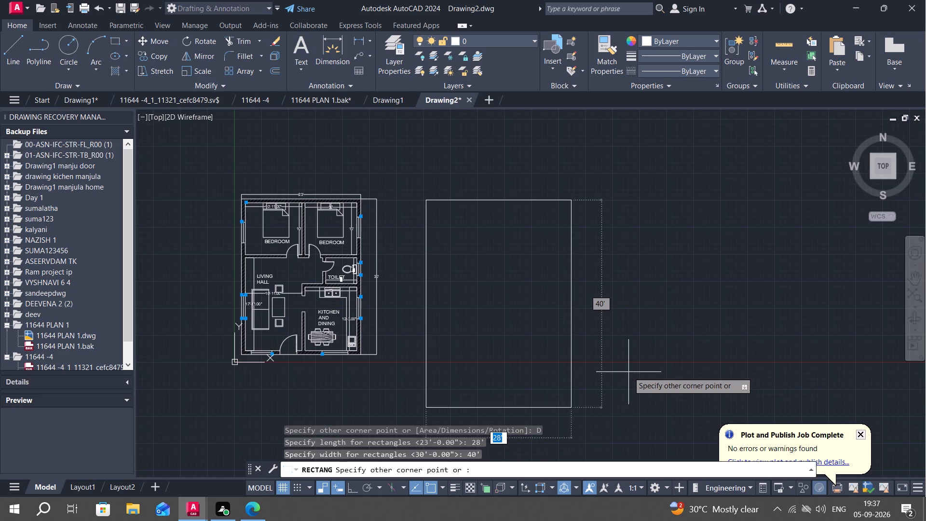
pyautogui.click(612, 308)
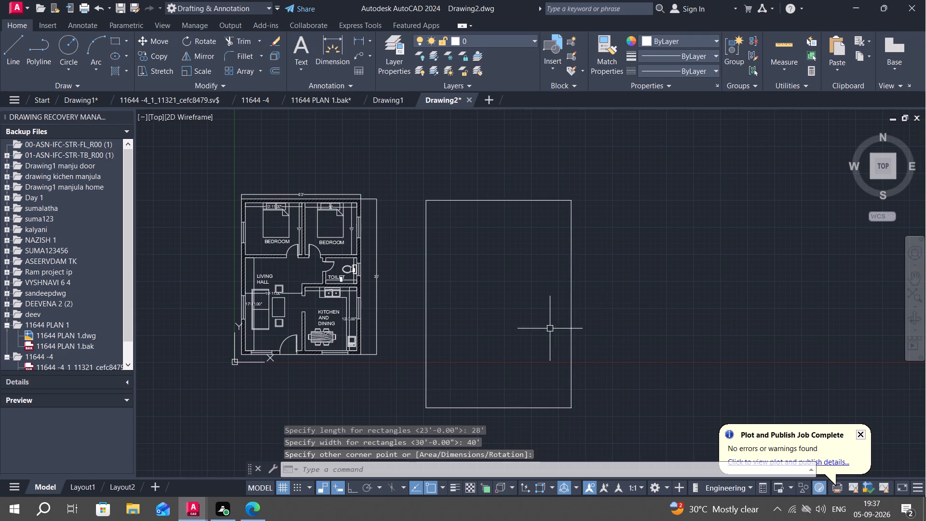
# Offset the 28' by 40' rectangle 9" inward to form the outer walls.
pyautogui.moveTo(550, 328); pyautogui.dragTo(574, 300, button='middle')
pyautogui.write('O')
pyautogui.press('space')
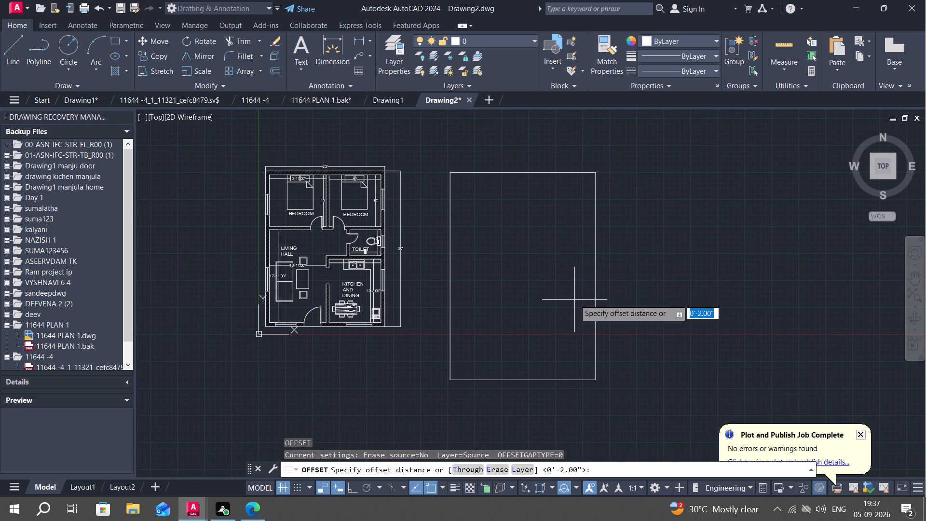
pyautogui.write('9"')
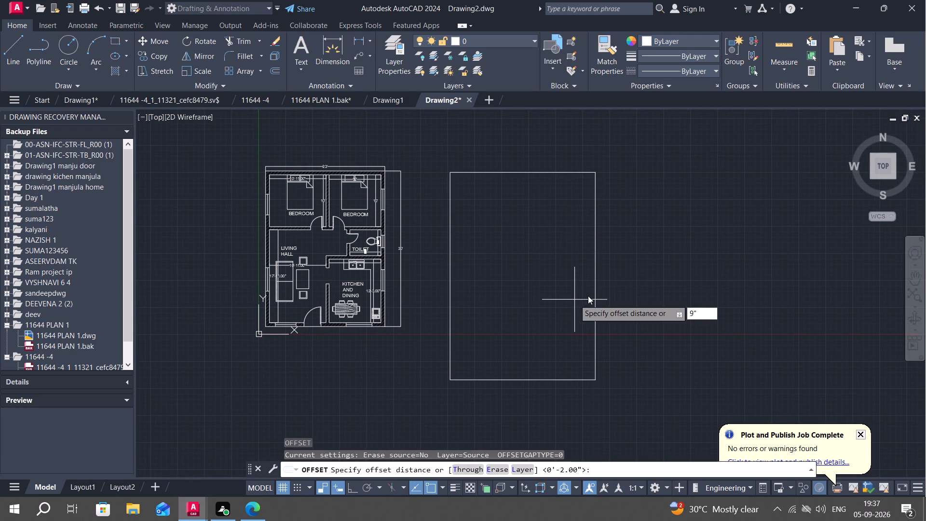
pyautogui.press('space')
pyautogui.click(595, 305)
pyautogui.click(535, 302)
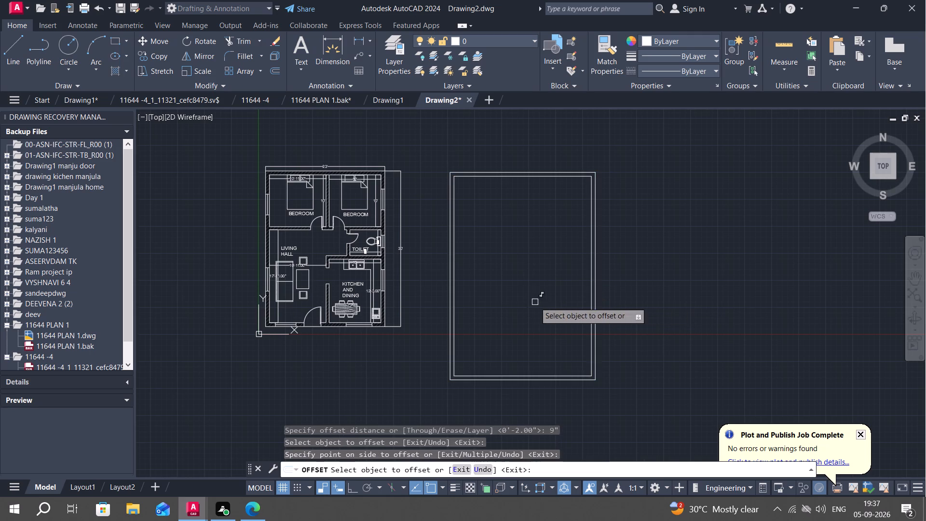
pyautogui.press('Escape')
# Break the inner rectangle of the new plan at its four corners so each side becomes a separate line.
pyautogui.write('BRE')
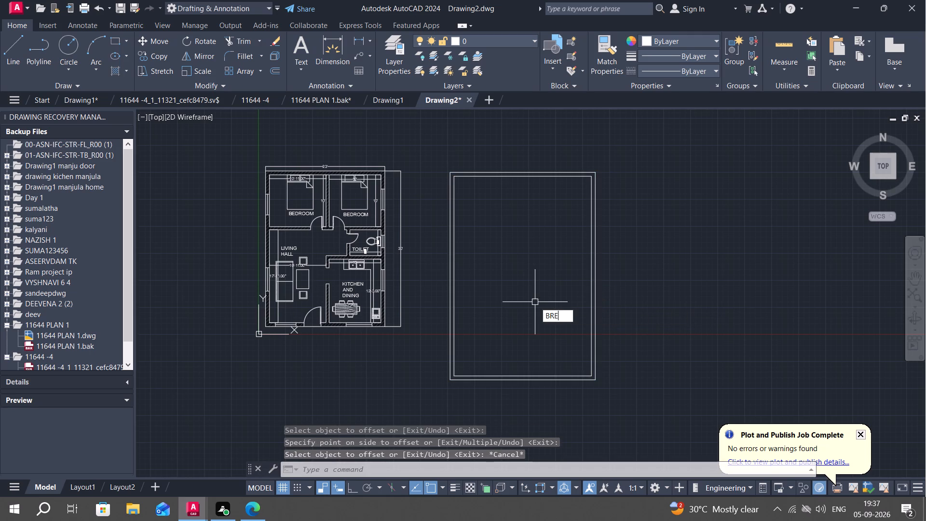
pyautogui.press('space')
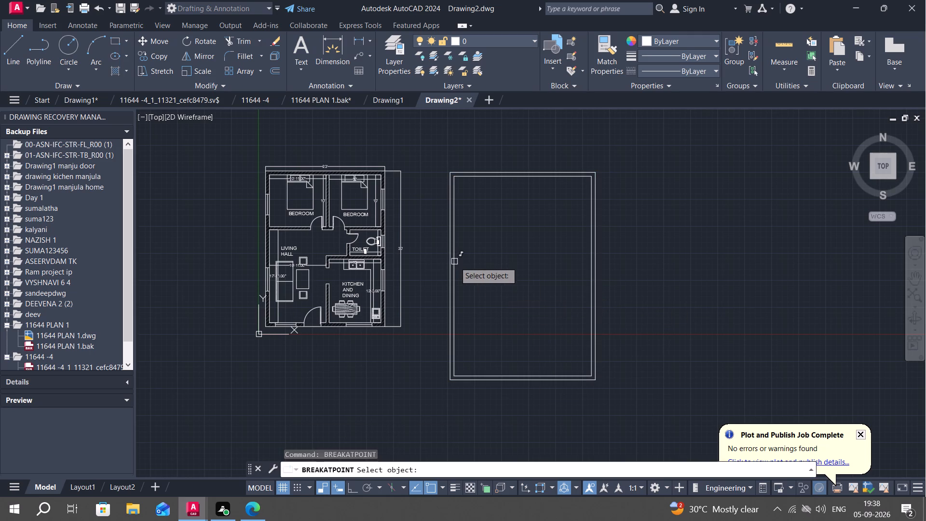
pyautogui.click(455, 262)
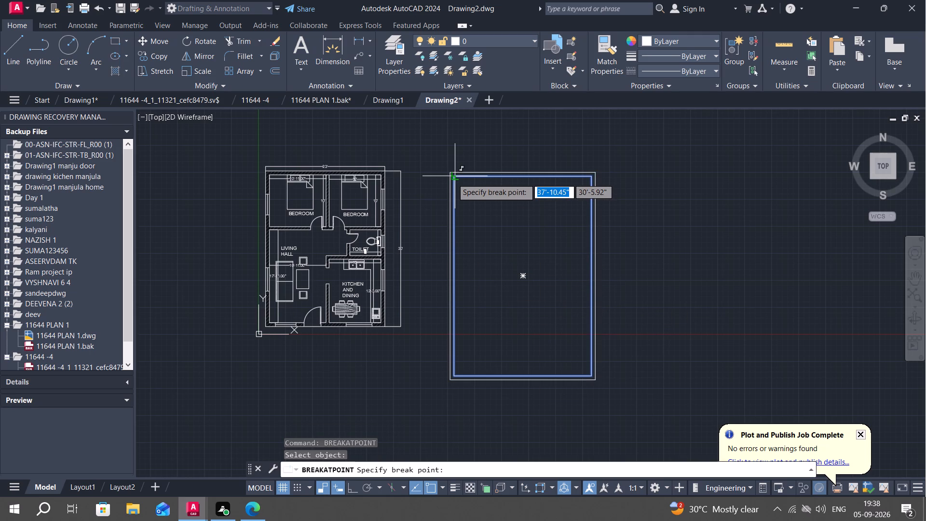
pyautogui.click(454, 178)
pyautogui.press('space')
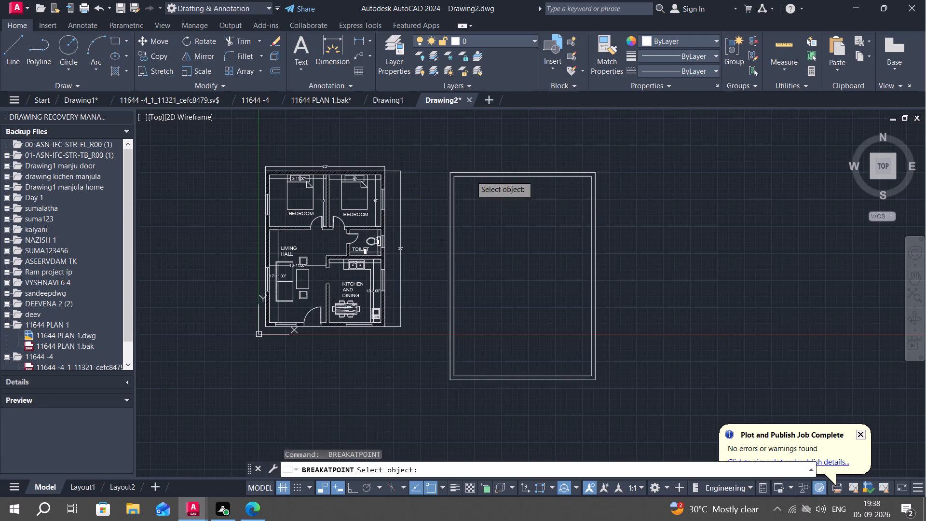
pyautogui.click(471, 176)
pyautogui.click(592, 178)
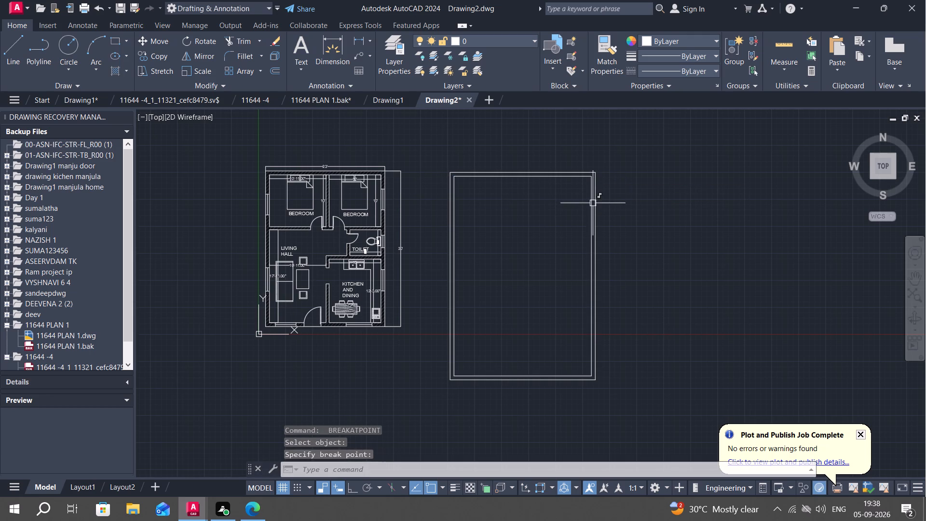
pyautogui.press('space')
pyautogui.click(593, 204)
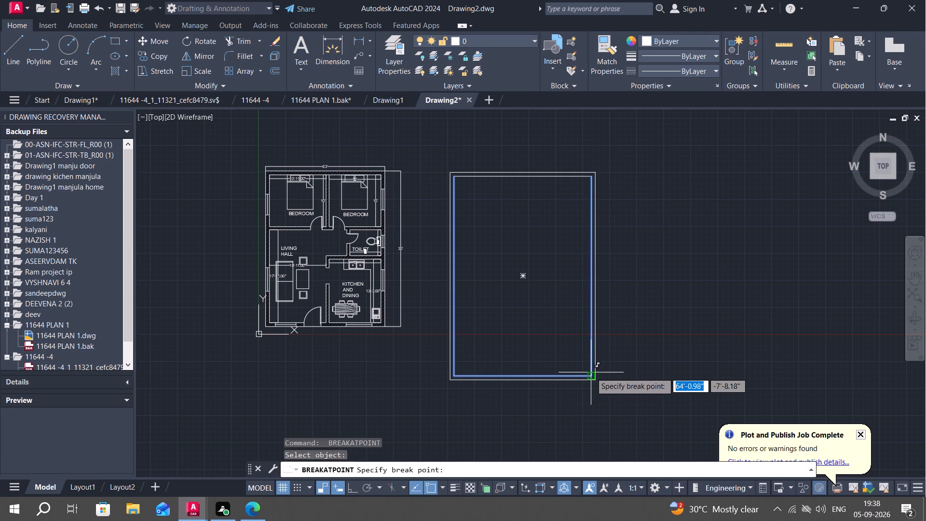
pyautogui.click(591, 373)
pyautogui.press('space')
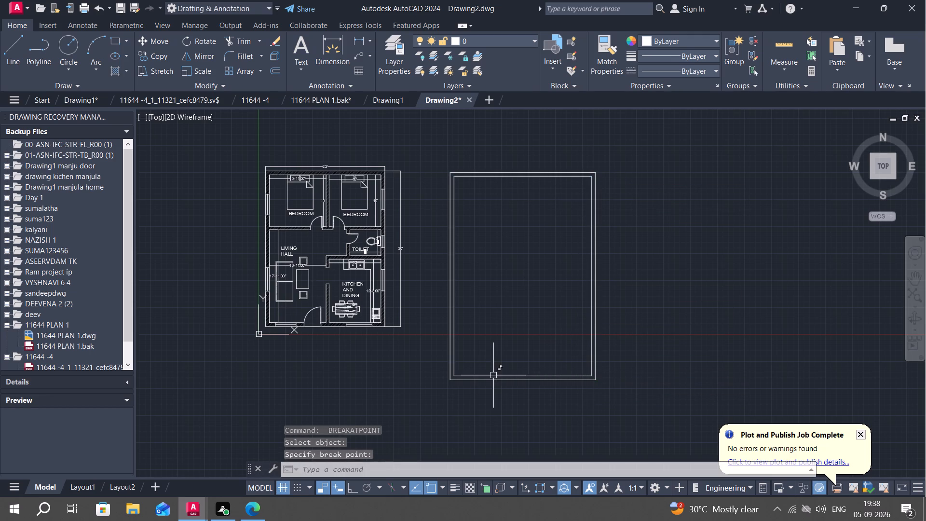
pyautogui.click(452, 353)
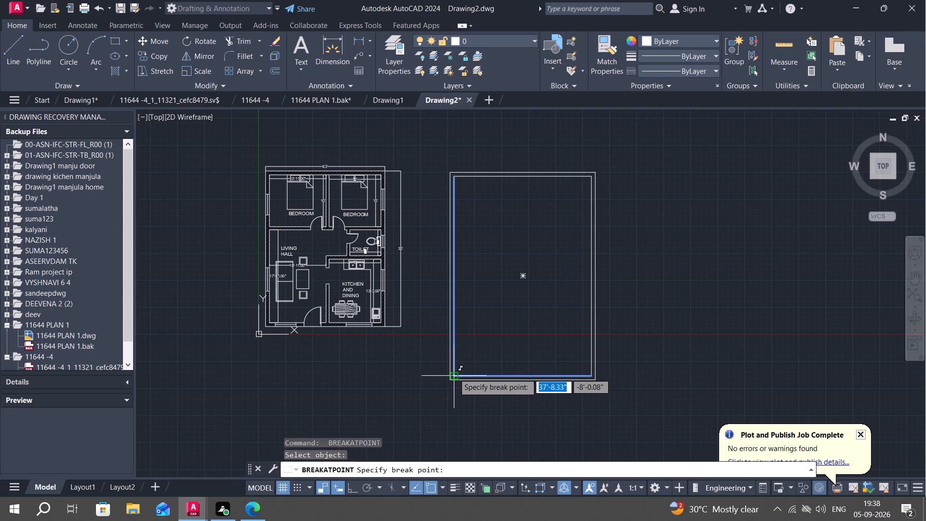
pyautogui.click(454, 373)
# Offset the new plan's left inner wall line 11' into the plan.
pyautogui.moveTo(487, 320); pyautogui.dragTo(498, 335, button='middle')
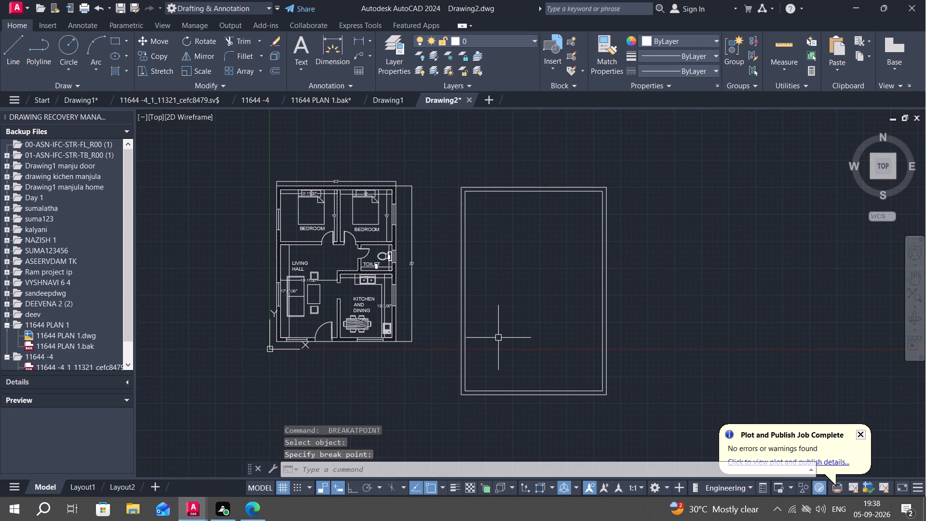
pyautogui.write('O')
pyautogui.press('space')
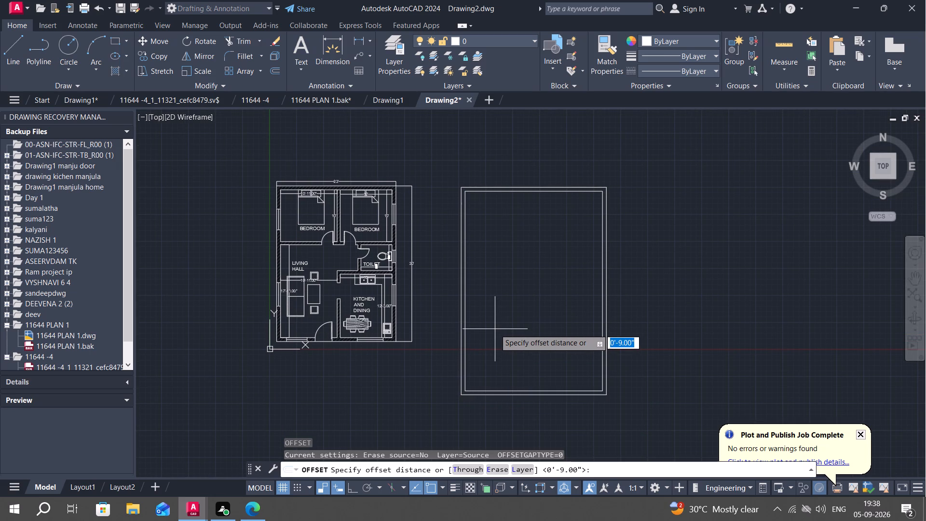
pyautogui.write("11'")
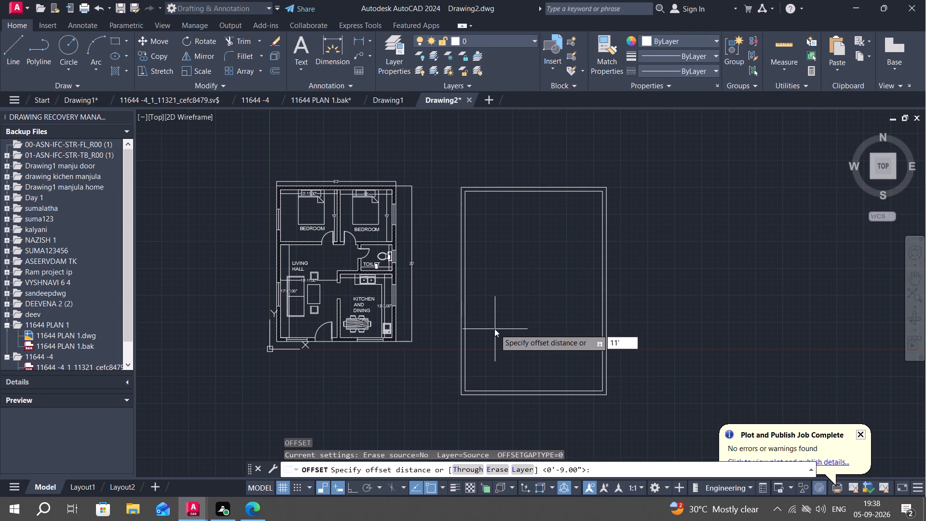
pyautogui.press('space')
pyautogui.click(466, 263)
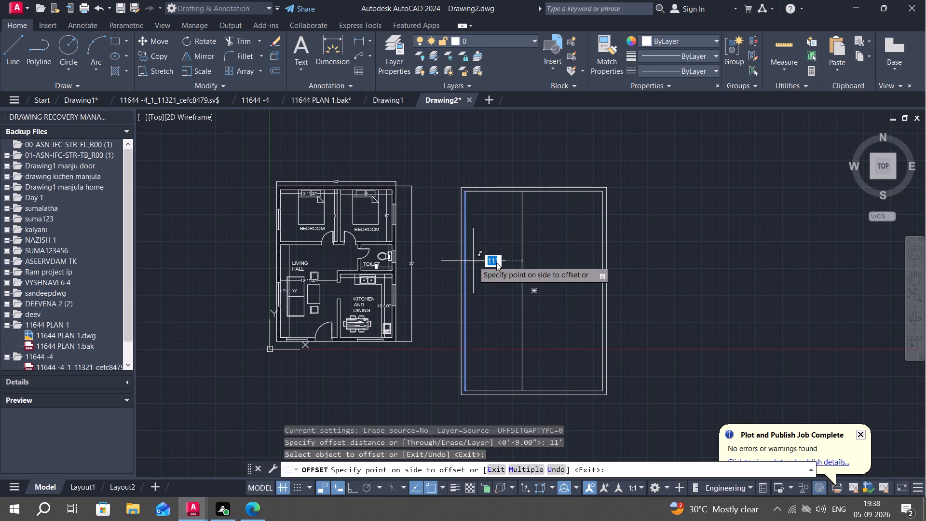
pyautogui.click(503, 266)
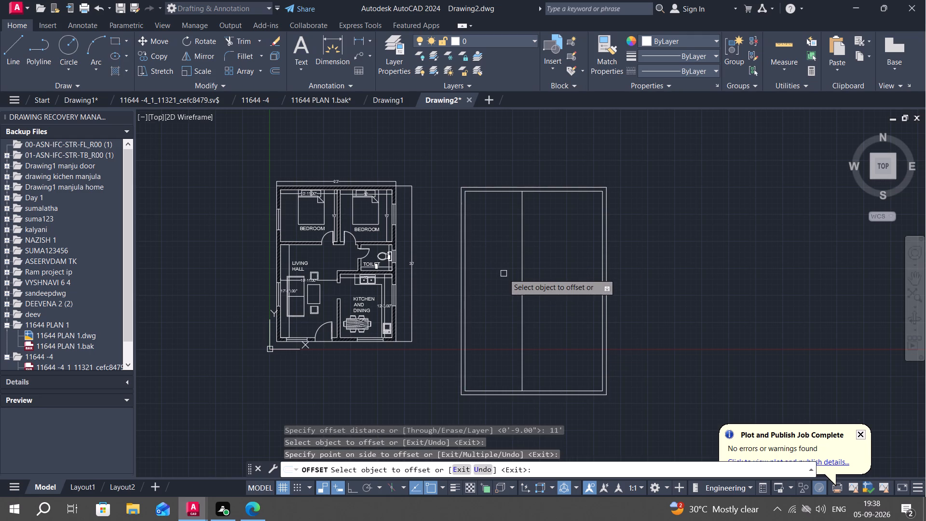
pyautogui.press('Escape')
# Offset the new plan's right inner wall line 10' into the plan.
pyautogui.write('O 1')
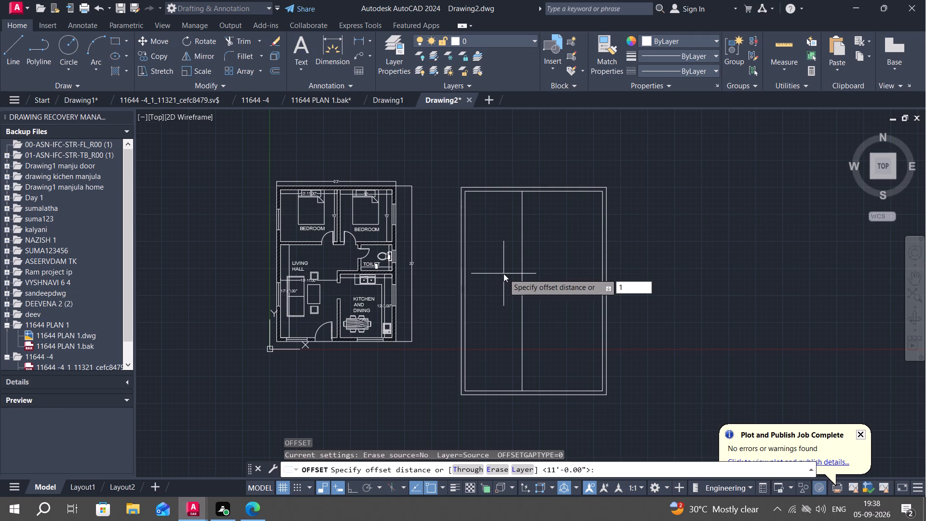
pyautogui.write("0'")
pyautogui.press('space')
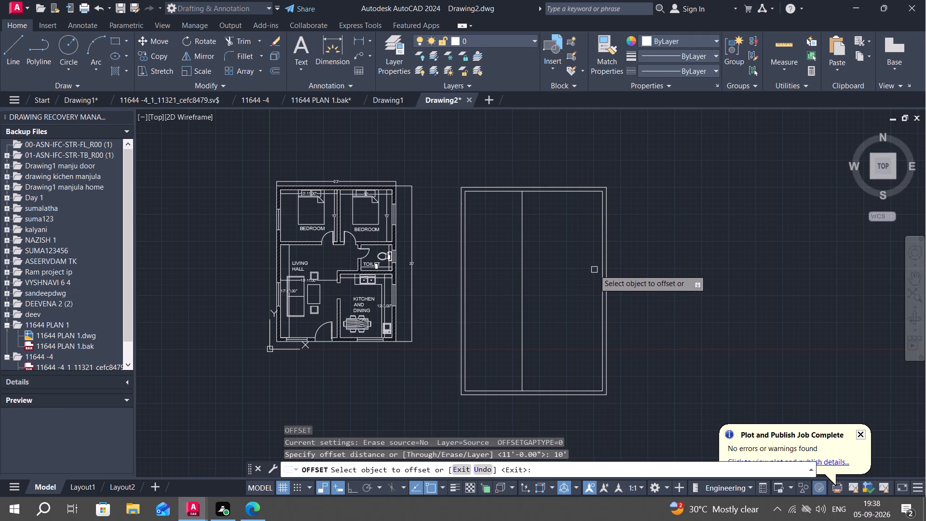
pyautogui.click(601, 273)
pyautogui.click(544, 279)
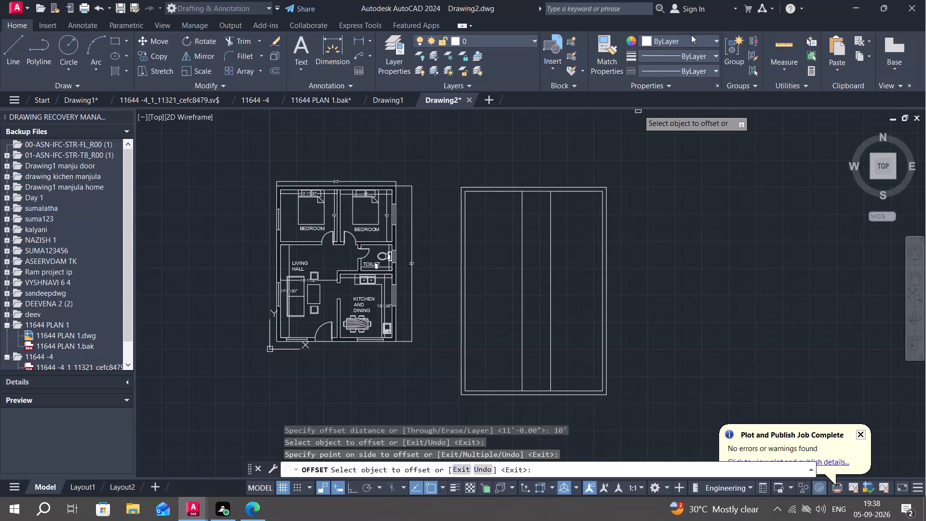
# Quick-measure the space between the two lengthwise partition lines in the new plan.
pyautogui.click(775, 52)
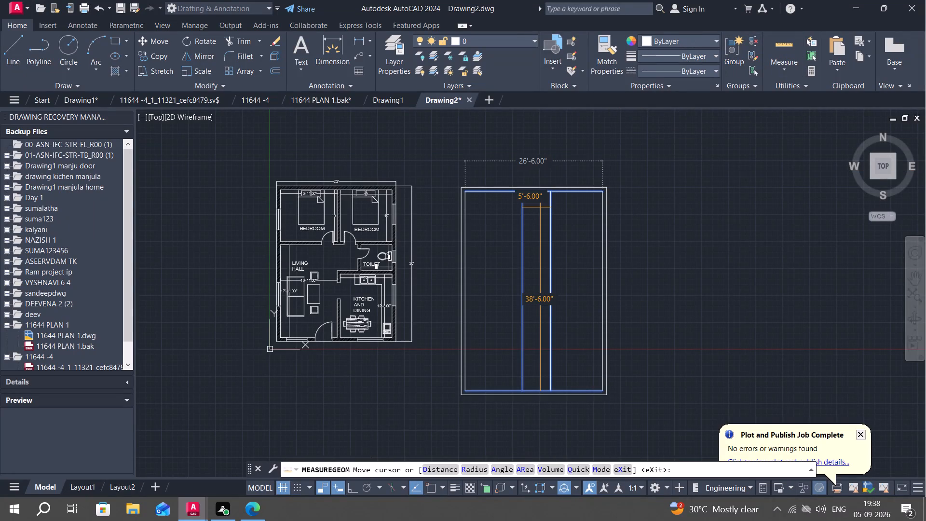
pyautogui.press('Escape')
# Offset both lengthwise partition lines 5" towards each other to give the partition walls their thickness.
pyautogui.press('o')
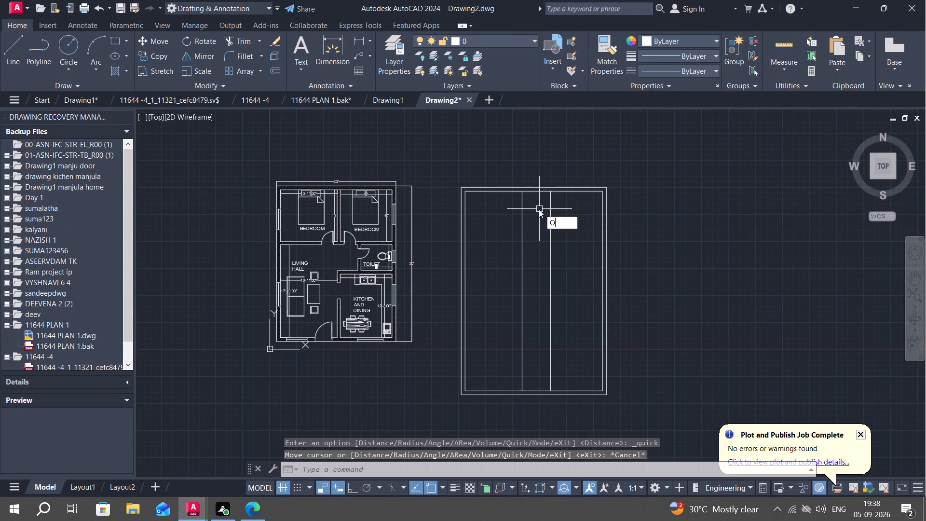
pyautogui.press('space')
pyautogui.write('5"')
pyautogui.press('Return')
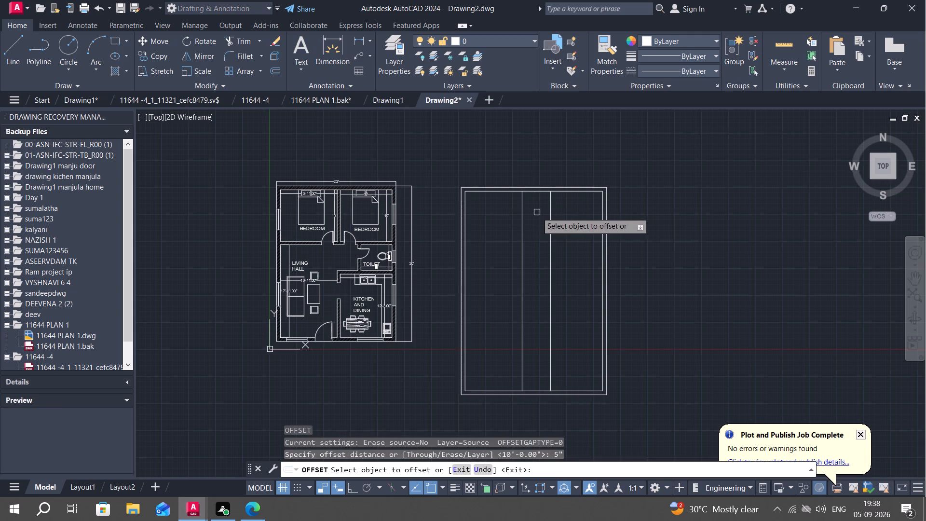
pyautogui.click(524, 206)
pyautogui.click(539, 208)
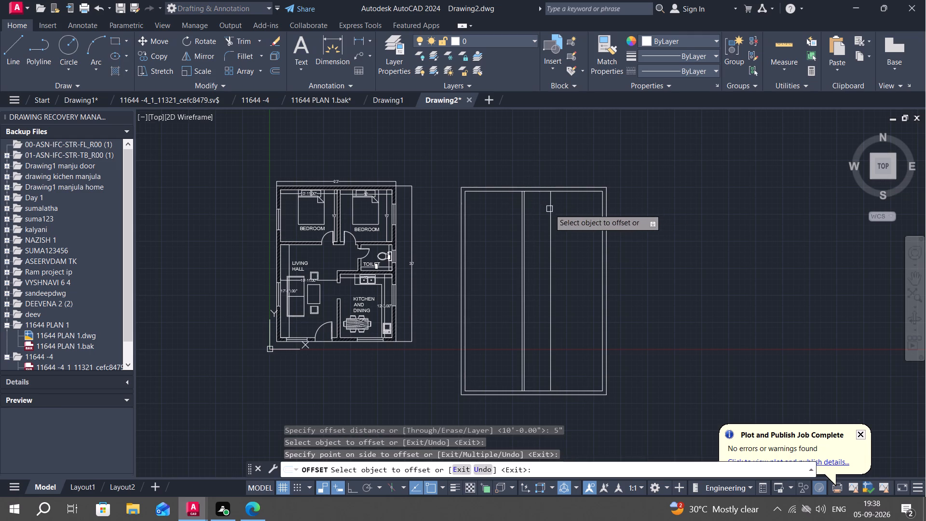
pyautogui.click(549, 209)
pyautogui.click(526, 215)
pyautogui.press('Escape')
# Offset the new plan's upper inner wall line 12' down into the plan as a cross-partition line.
pyautogui.write('O')
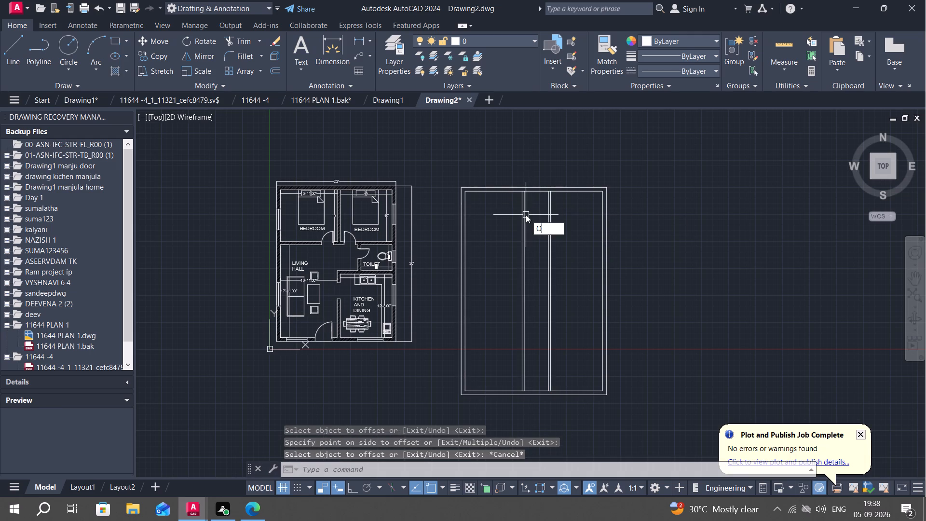
pyautogui.press('space')
pyautogui.write("12'")
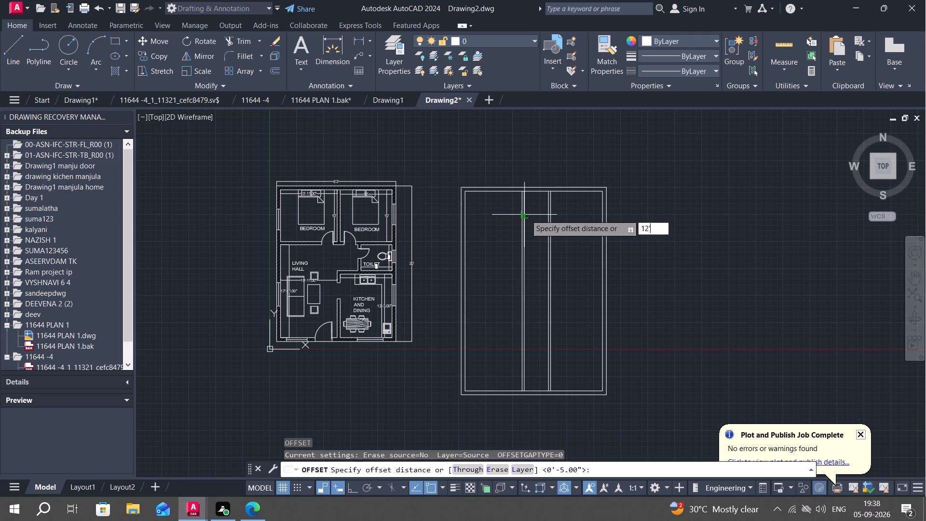
pyautogui.press('space')
pyautogui.click(571, 192)
pyautogui.click(572, 237)
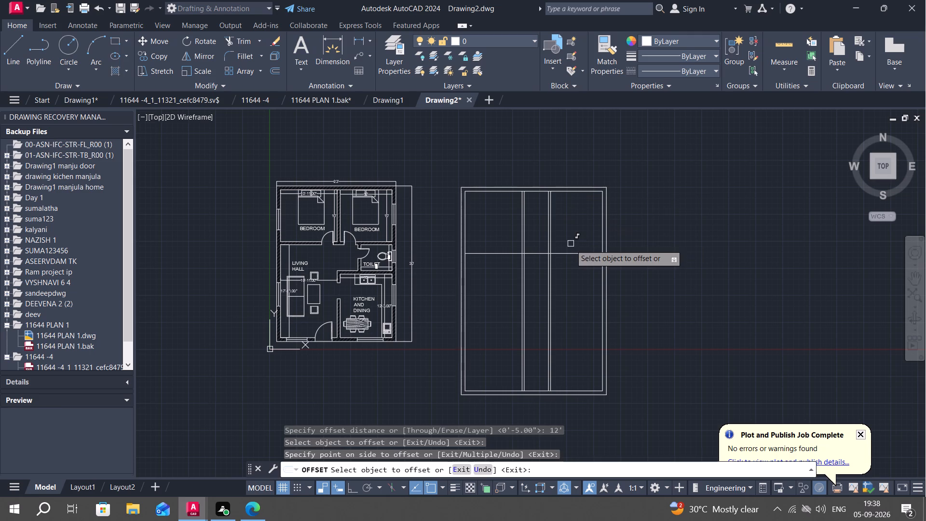
pyautogui.press('Escape')
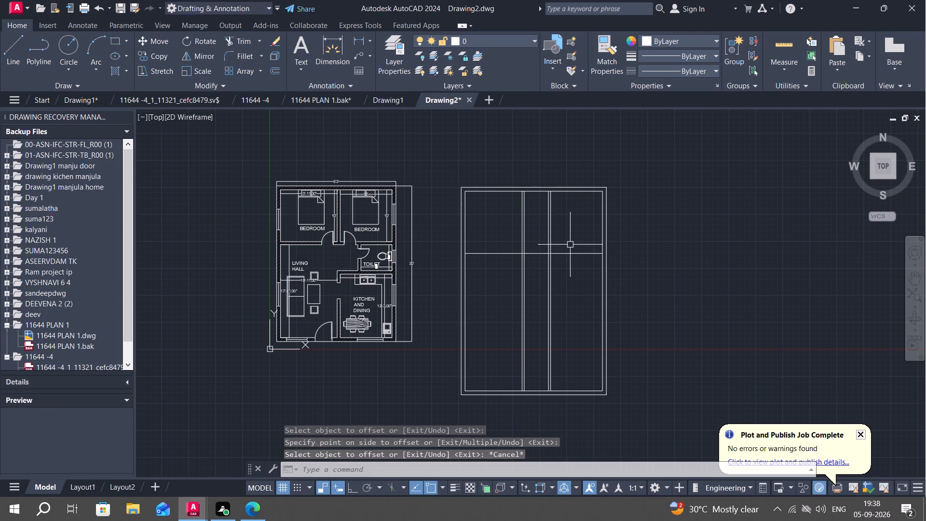
pyautogui.press('Escape')
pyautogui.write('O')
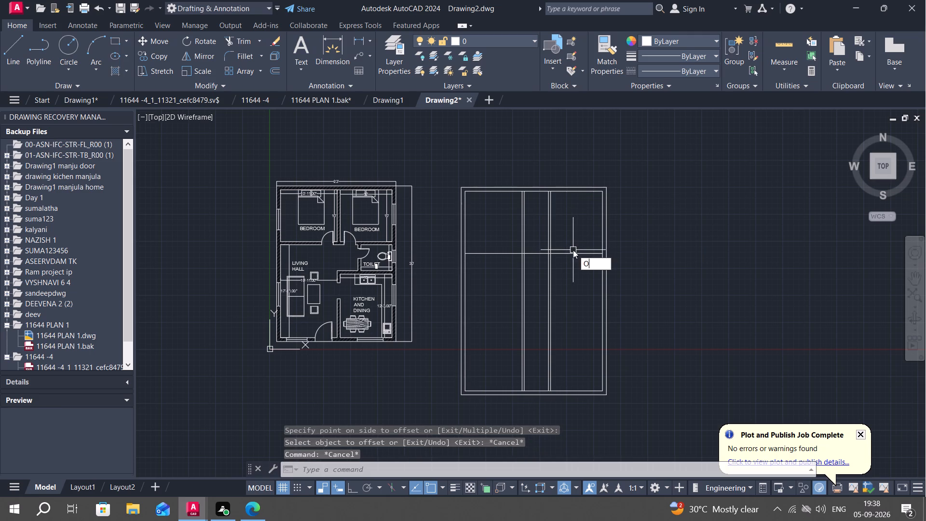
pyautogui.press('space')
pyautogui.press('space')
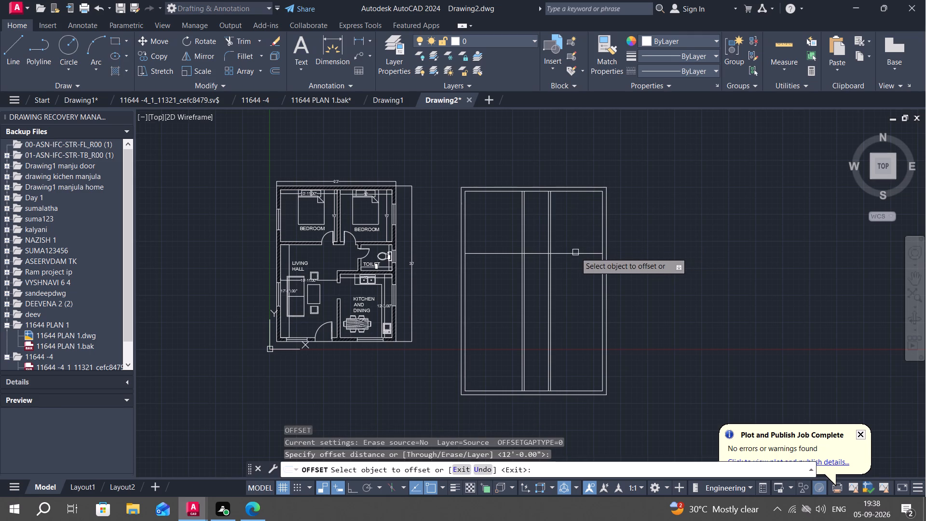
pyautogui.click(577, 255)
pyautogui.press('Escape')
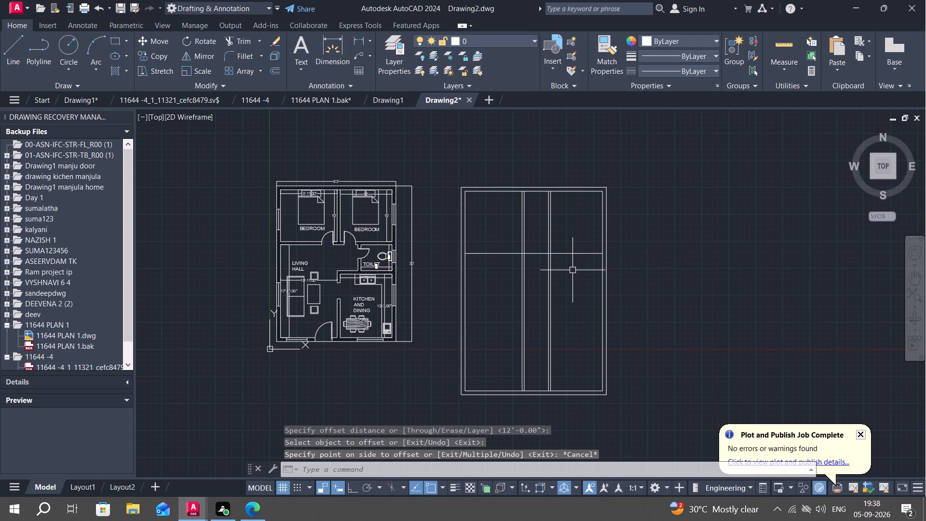
# Offset the cross-partition line 5" downward to form the second face of the cross wall.
pyautogui.write('O')
pyautogui.press('space')
pyautogui.write('5"')
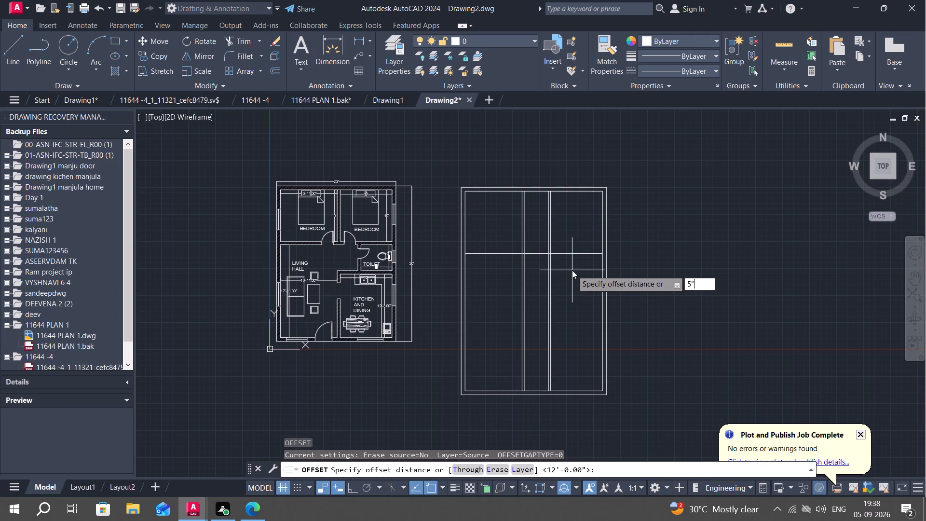
pyautogui.press('space')
pyautogui.click(574, 254)
pyautogui.click(575, 275)
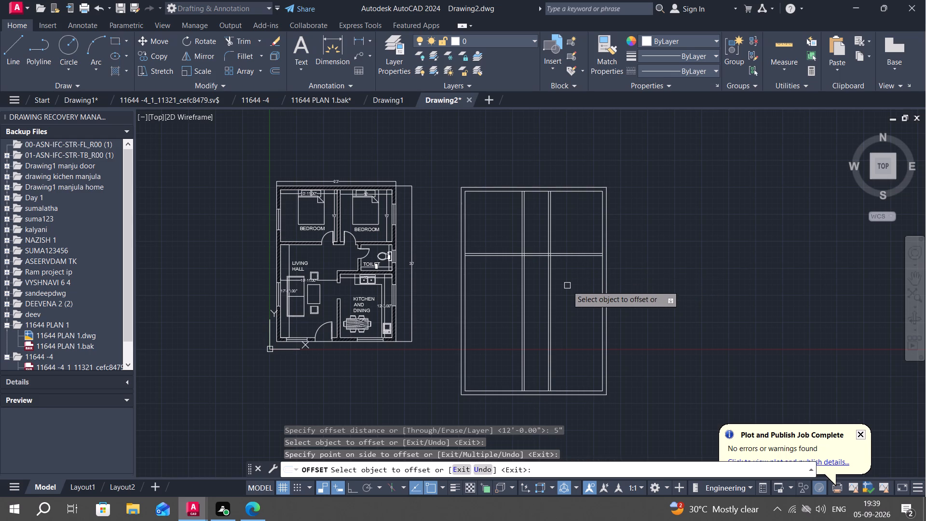
pyautogui.press('Escape')
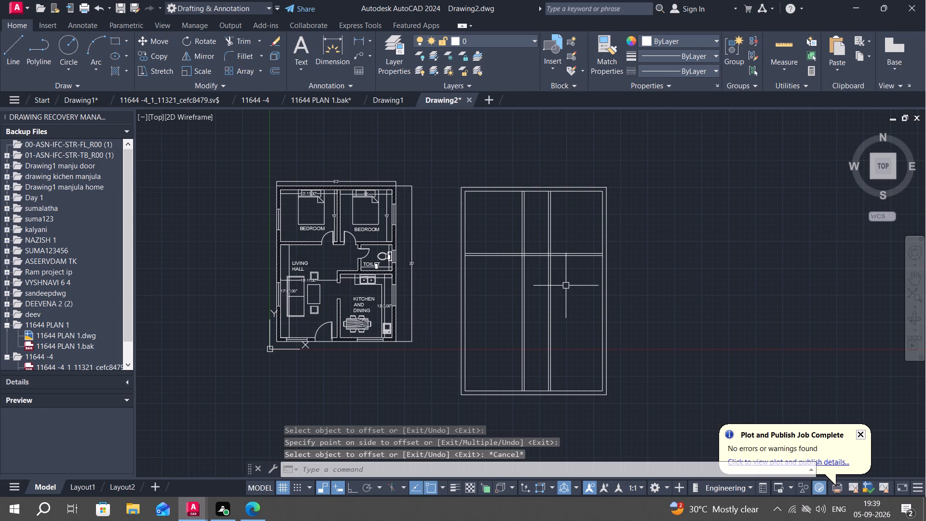
# Trim away the four lengthwise partition lines below the cross wall, keeping only their upper portions.
pyautogui.write('TR')
pyautogui.press('space')
pyautogui.moveTo(515, 306); pyautogui.dragTo(558, 310)
pyautogui.moveTo(545, 315); pyautogui.dragTo(538, 267, button='middle')
pyautogui.press('Escape')
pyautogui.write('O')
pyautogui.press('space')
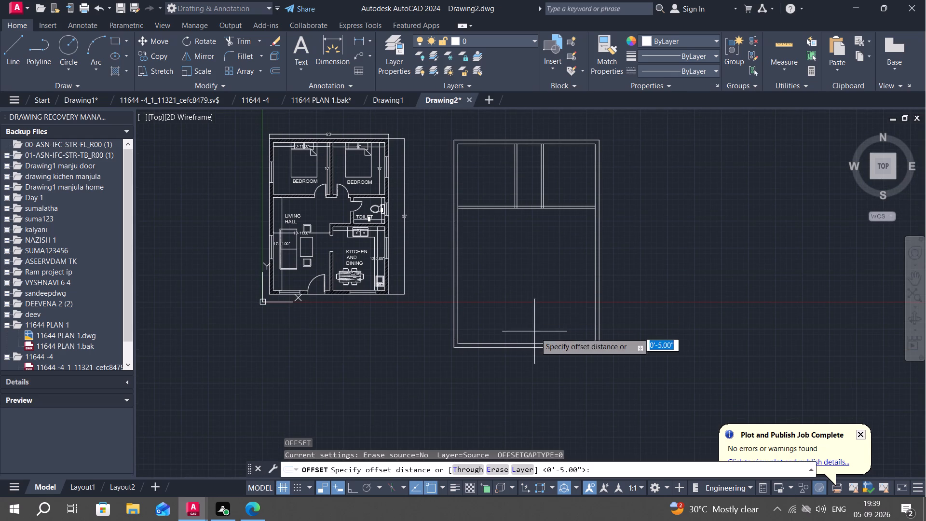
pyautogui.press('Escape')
# Remove the lower inner wall line of the new plan with the Trim command.
pyautogui.write('TR')
pyautogui.press('space')
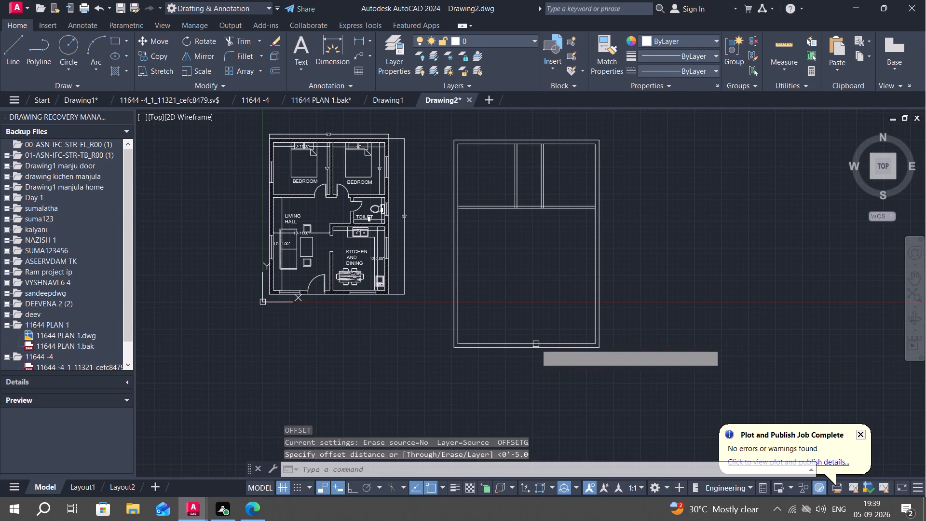
pyautogui.click(536, 344)
pyautogui.press('Escape')
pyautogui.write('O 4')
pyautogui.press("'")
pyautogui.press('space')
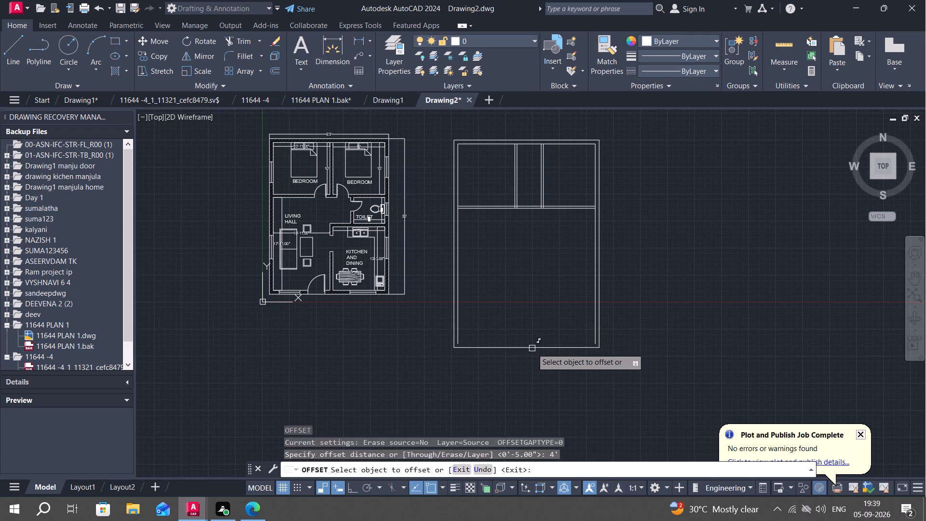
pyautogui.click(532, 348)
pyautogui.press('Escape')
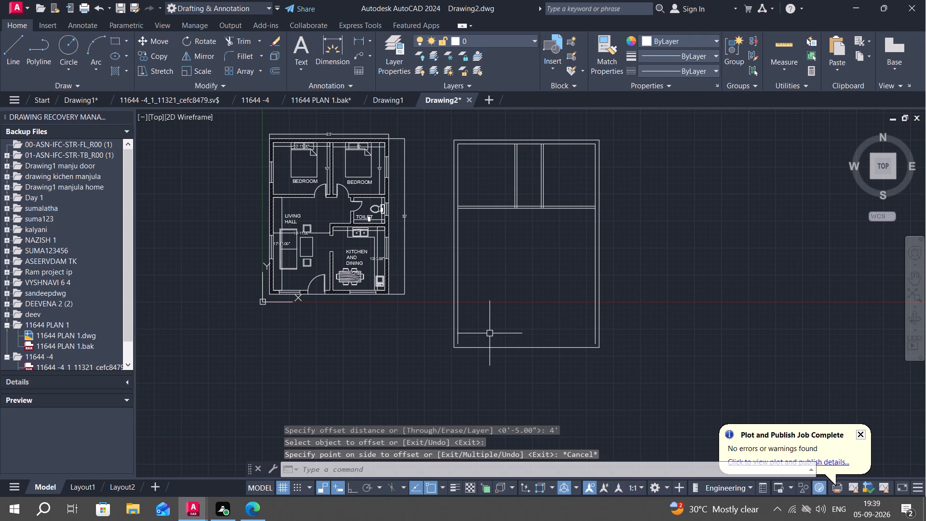
# Break the new plan's outer wall outline at its two lower corners with Break at Point to separate the bottom line.
pyautogui.press('v')
pyautogui.press('Escape')
pyautogui.write('BRE')
pyautogui.click(521, 359)
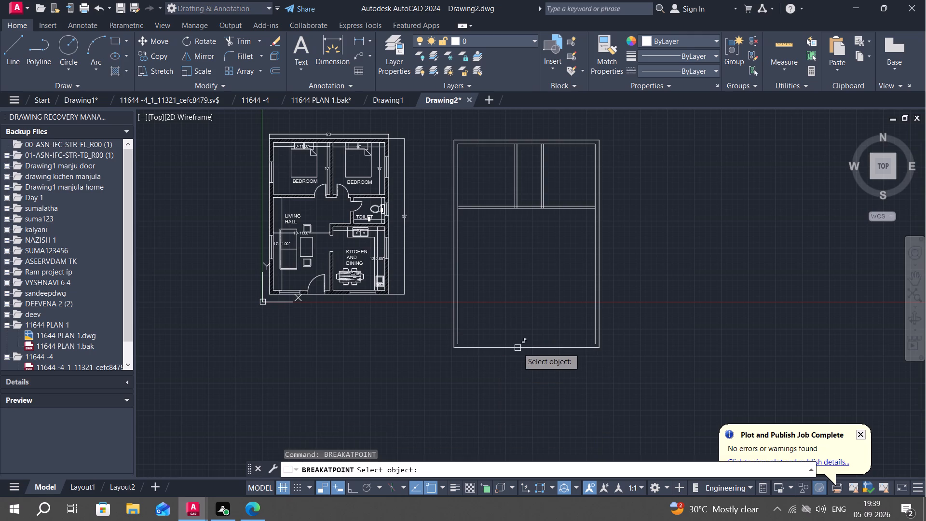
pyautogui.click(517, 348)
pyautogui.click(453, 351)
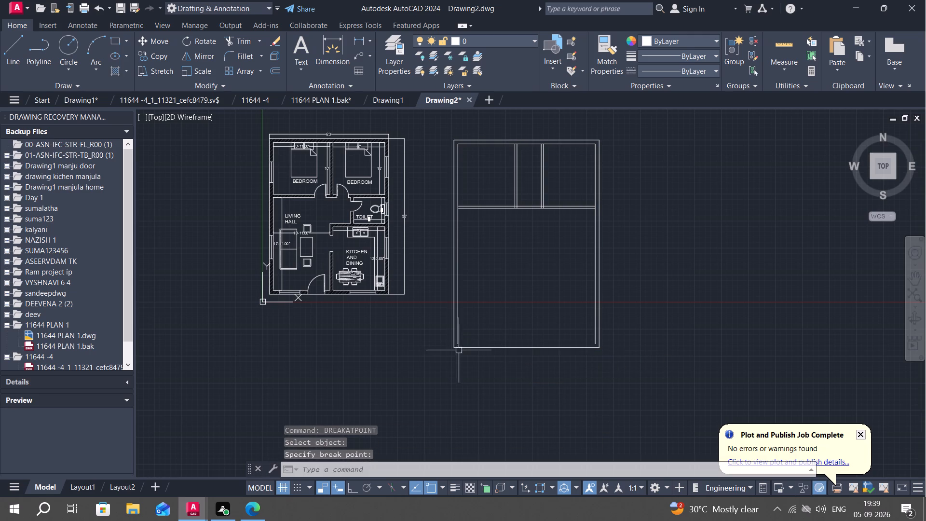
pyautogui.press('space')
pyautogui.click(479, 348)
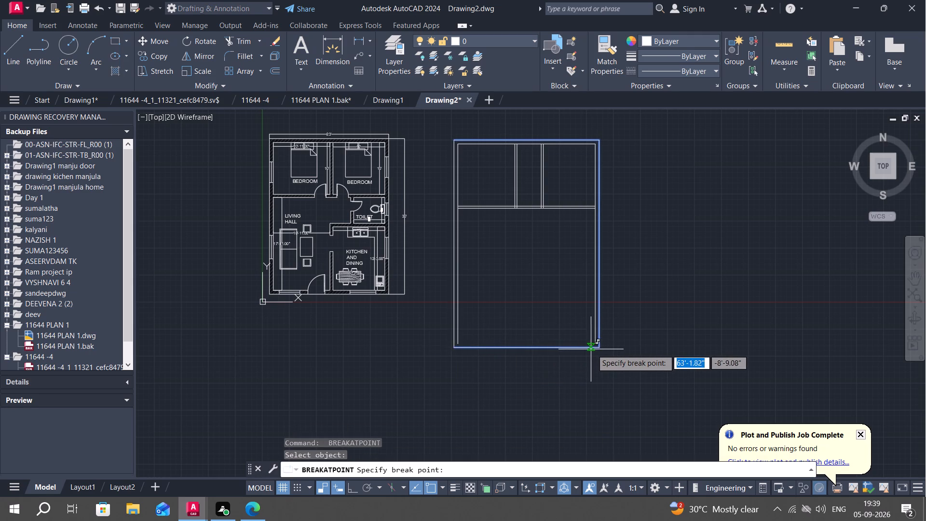
pyautogui.click(599, 349)
pyautogui.press('Escape')
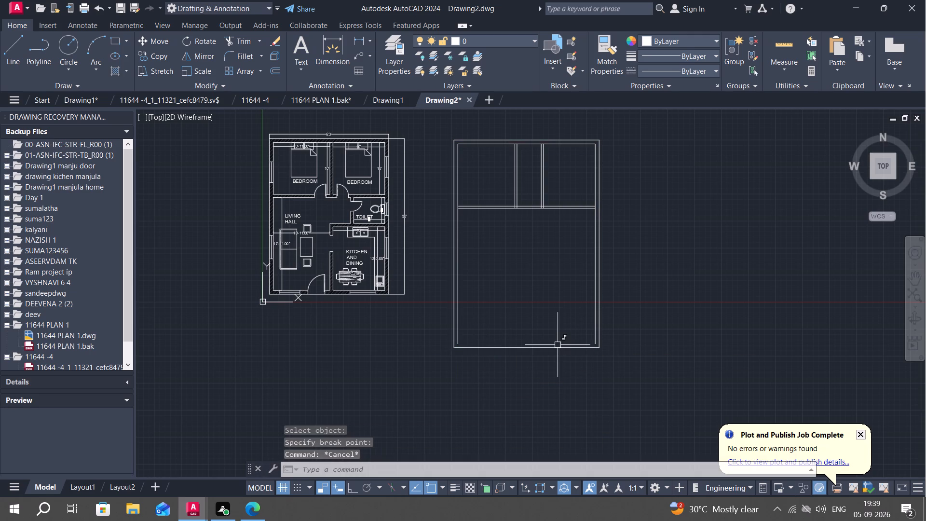
# Offset the new plan's bottom outer wall line 4' upward into the plan.
pyautogui.write("O 4'")
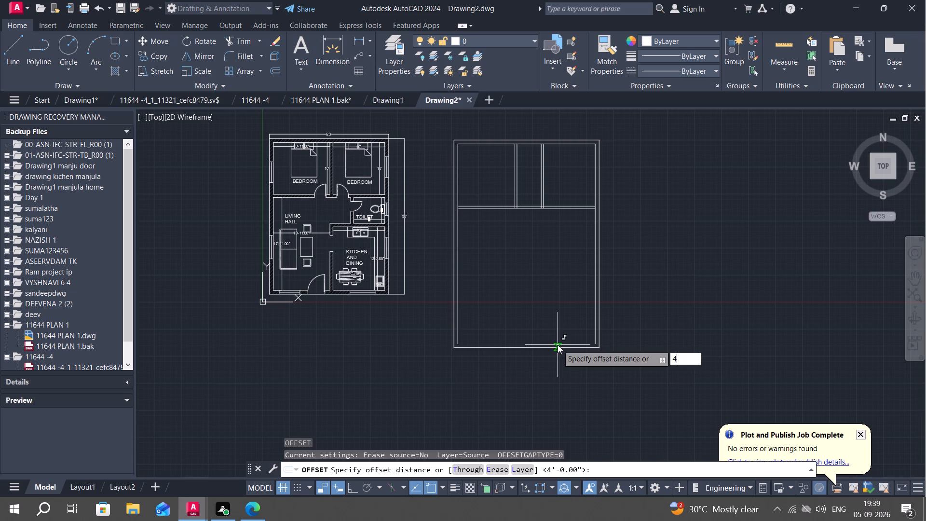
pyautogui.press('space')
pyautogui.click(557, 345)
pyautogui.click(545, 279)
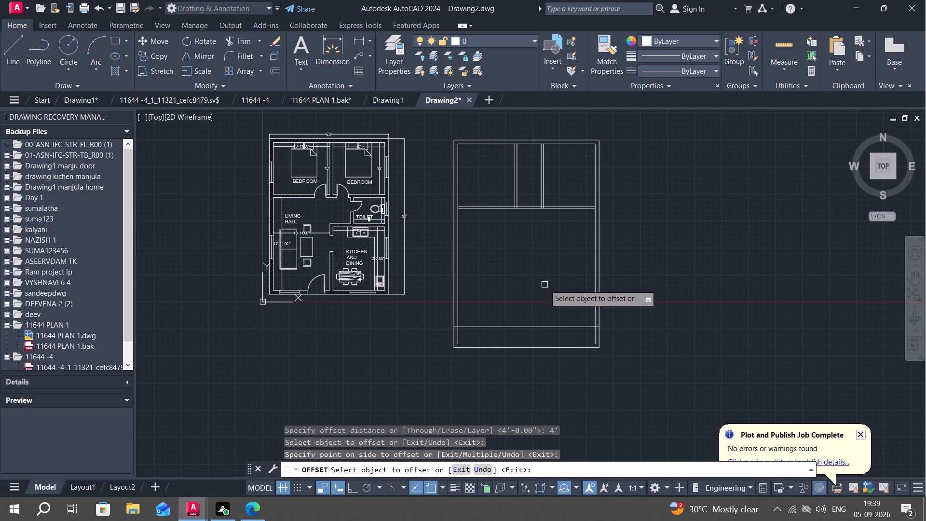
pyautogui.press('Escape')
# Offset the line 4' above the bottom edge 9" upward to form the second face of the front wall.
pyautogui.write('O 9"')
pyautogui.press('space')
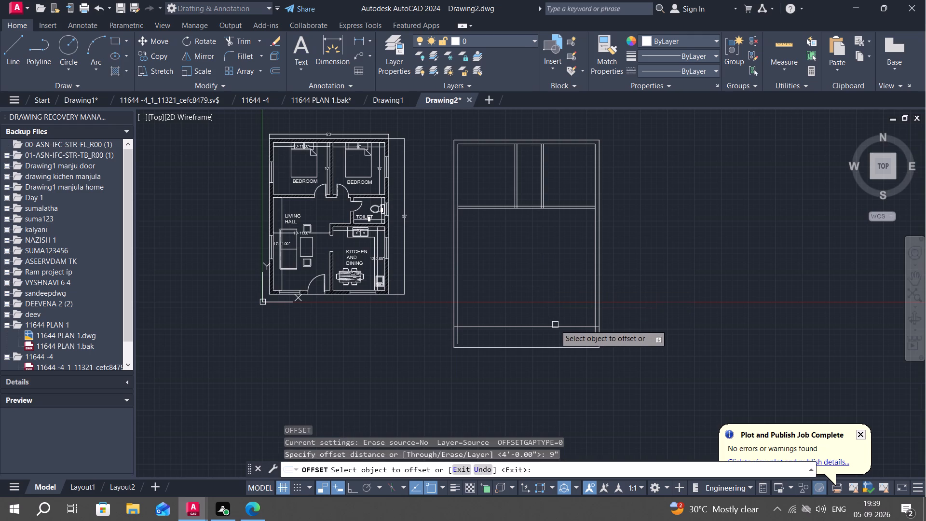
pyautogui.click(558, 327)
pyautogui.click(548, 292)
pyautogui.press('Escape')
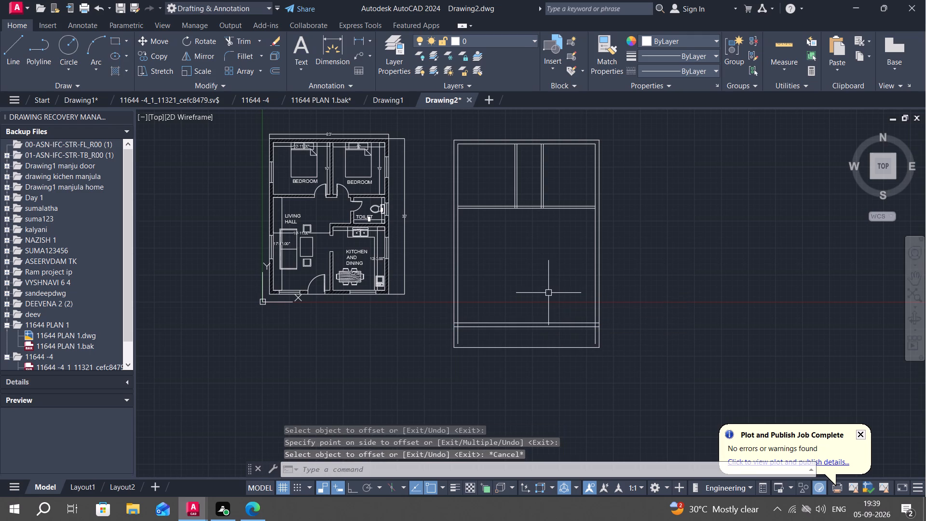
# Offset the new plan's right inner wall line 13'11" leftward as a lengthwise partition line.
pyautogui.write('O')
pyautogui.press('space')
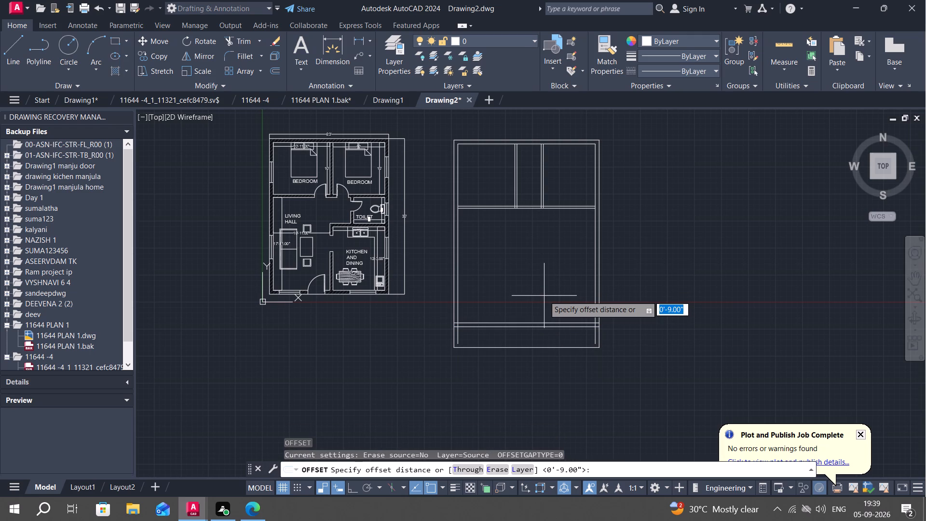
pyautogui.write('13')
pyautogui.write("'1")
pyautogui.write('1"')
pyautogui.press('space')
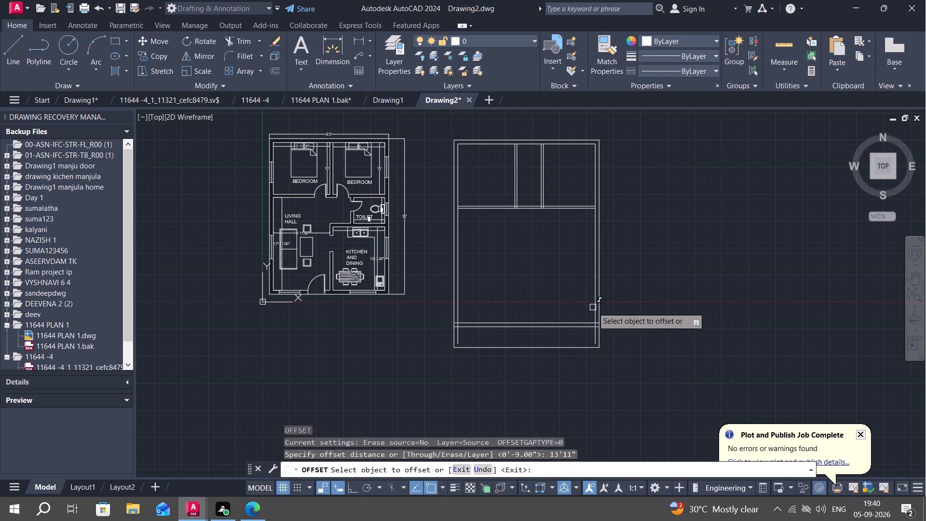
pyautogui.click(594, 308)
pyautogui.click(531, 304)
pyautogui.press('Escape')
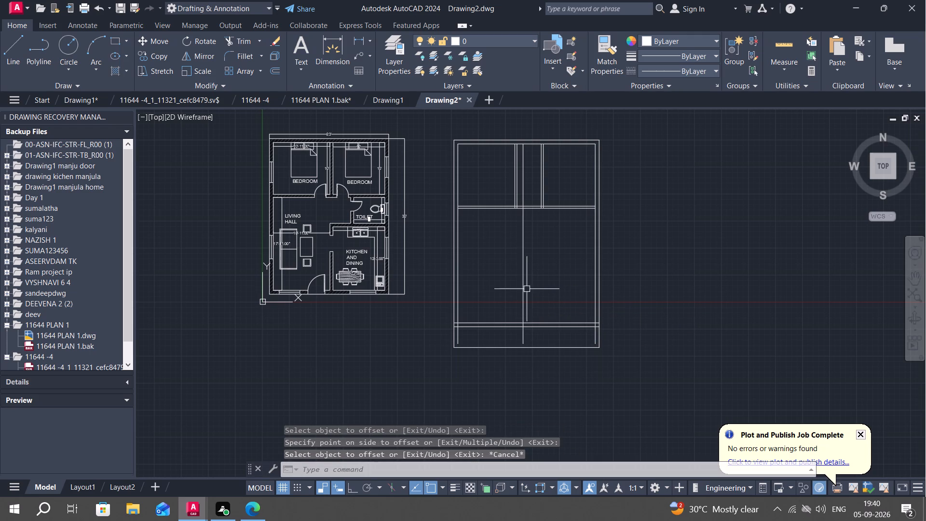
# Trim off the part of the 13'11" partition line that lies above the upper cross wall.
pyautogui.write('TR')
pyautogui.press('space')
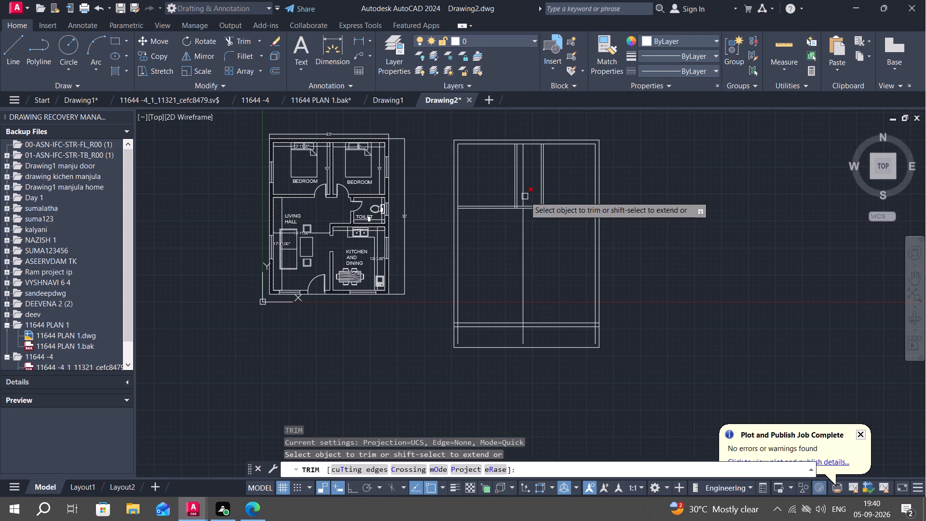
pyautogui.click(524, 183)
pyautogui.moveTo(537, 283); pyautogui.dragTo(531, 279, button='middle')
pyautogui.press('Escape')
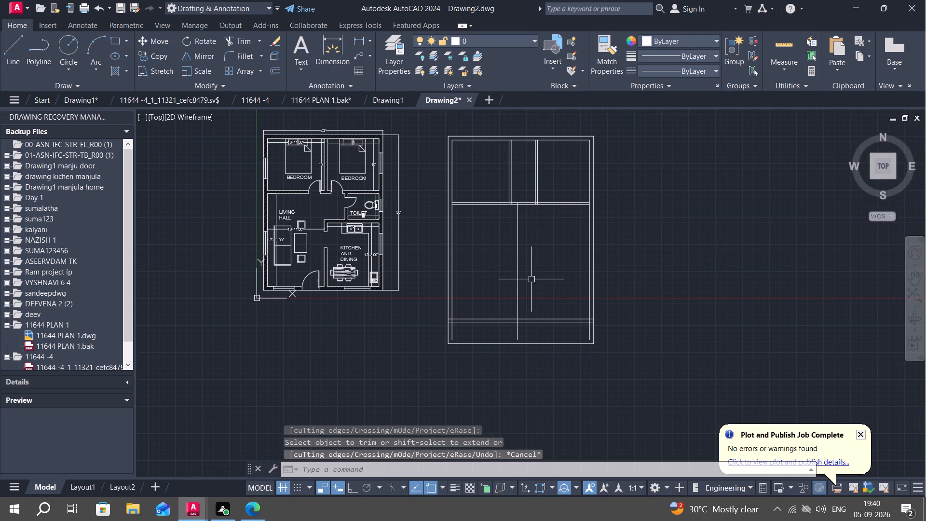
# Offset the upper face line of the 9" front wall 11'6" upward as a middle cross line.
pyautogui.write('O 11')
pyautogui.press("'")
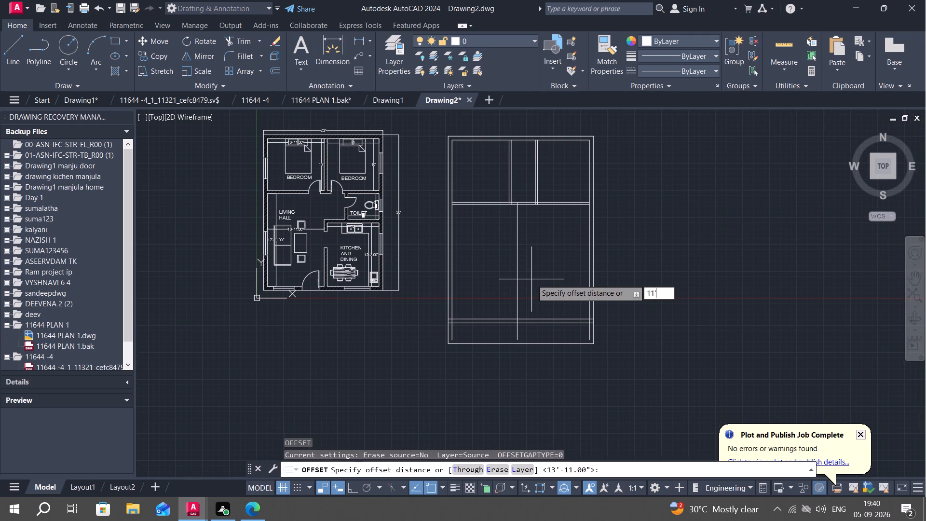
pyautogui.write('6"')
pyautogui.press('space')
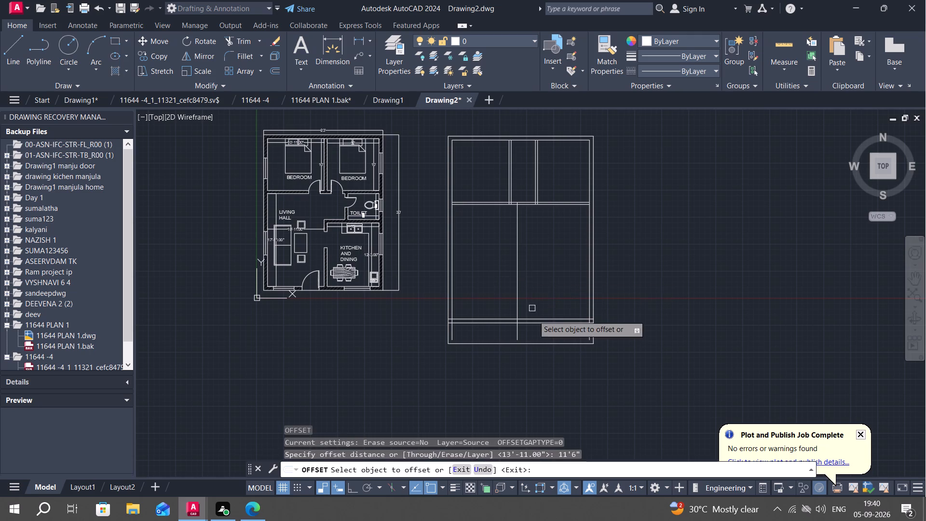
pyautogui.click(545, 319)
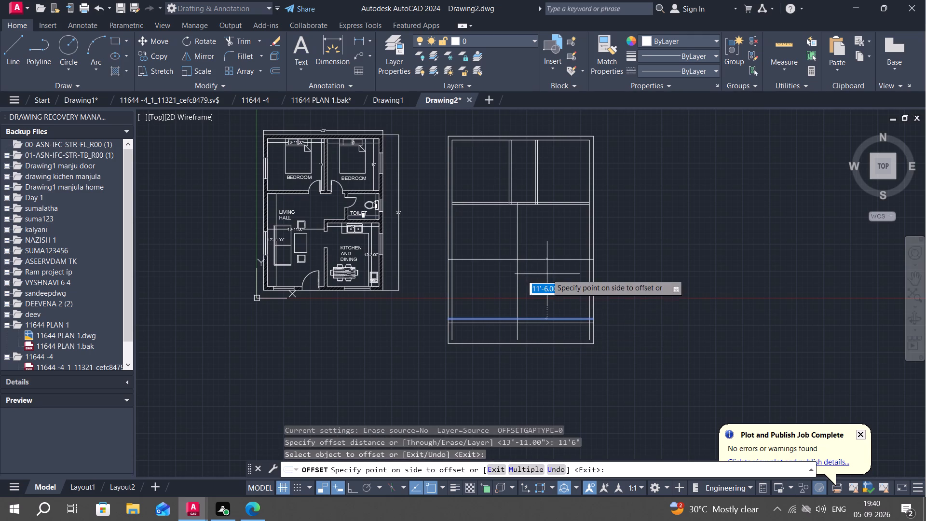
pyautogui.click(547, 274)
pyautogui.press('Escape')
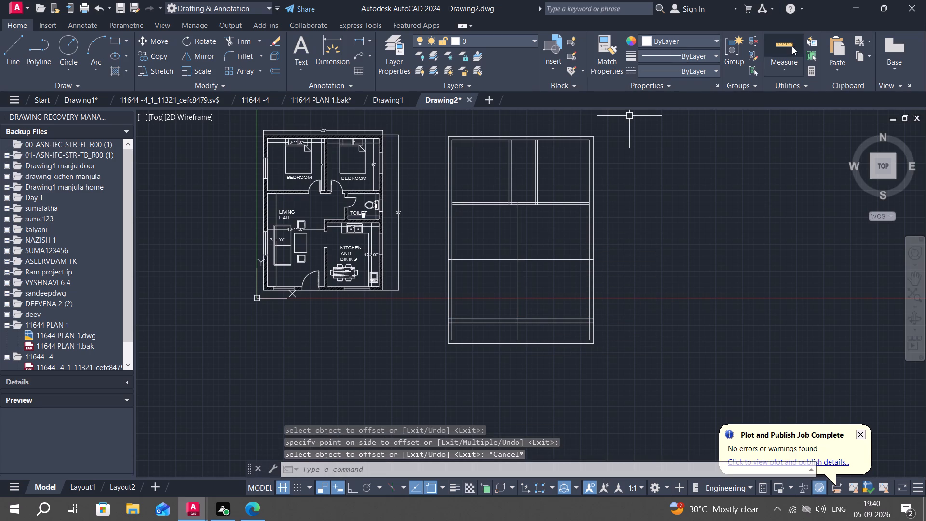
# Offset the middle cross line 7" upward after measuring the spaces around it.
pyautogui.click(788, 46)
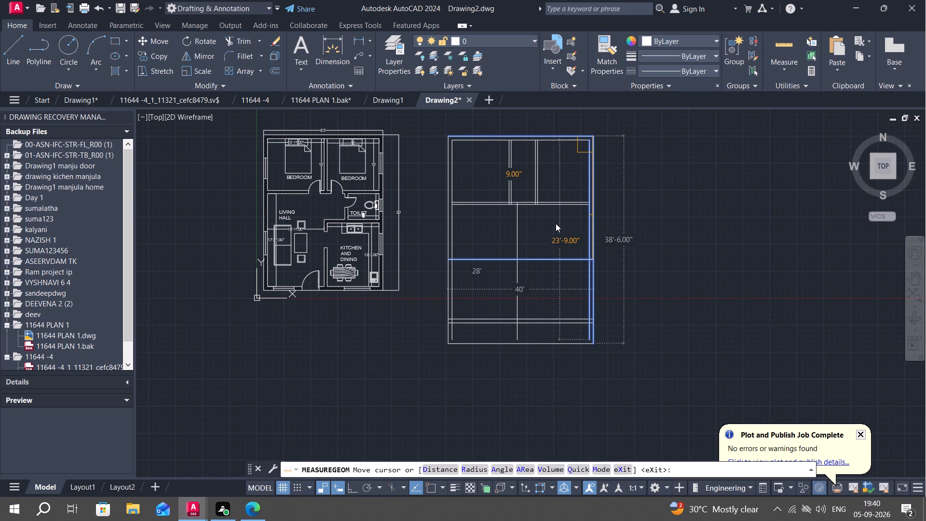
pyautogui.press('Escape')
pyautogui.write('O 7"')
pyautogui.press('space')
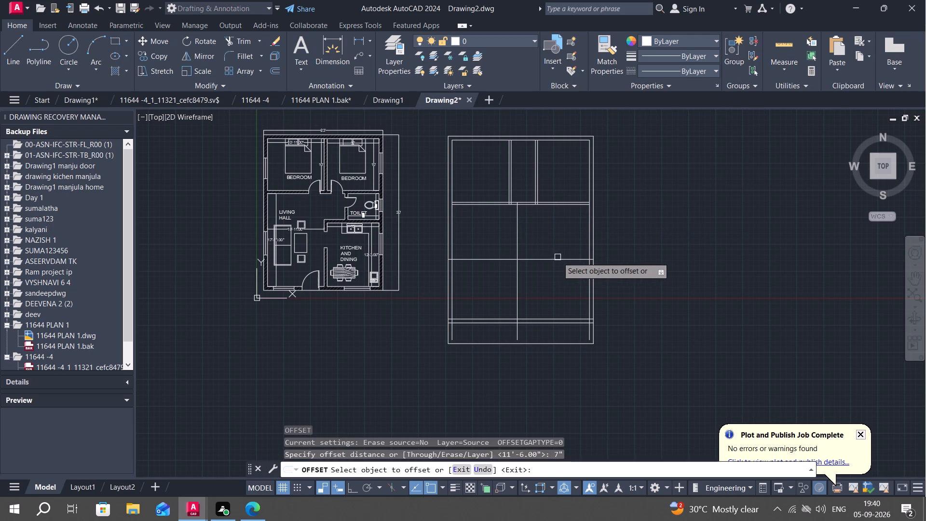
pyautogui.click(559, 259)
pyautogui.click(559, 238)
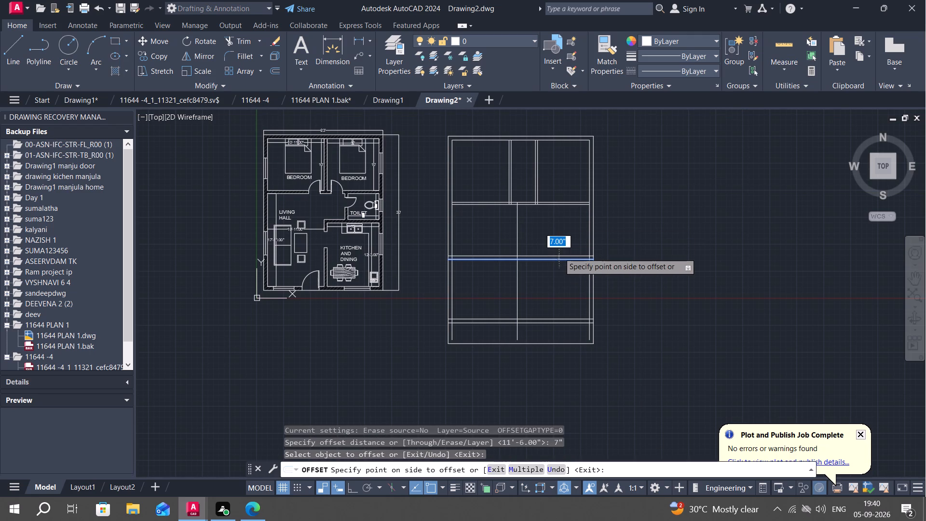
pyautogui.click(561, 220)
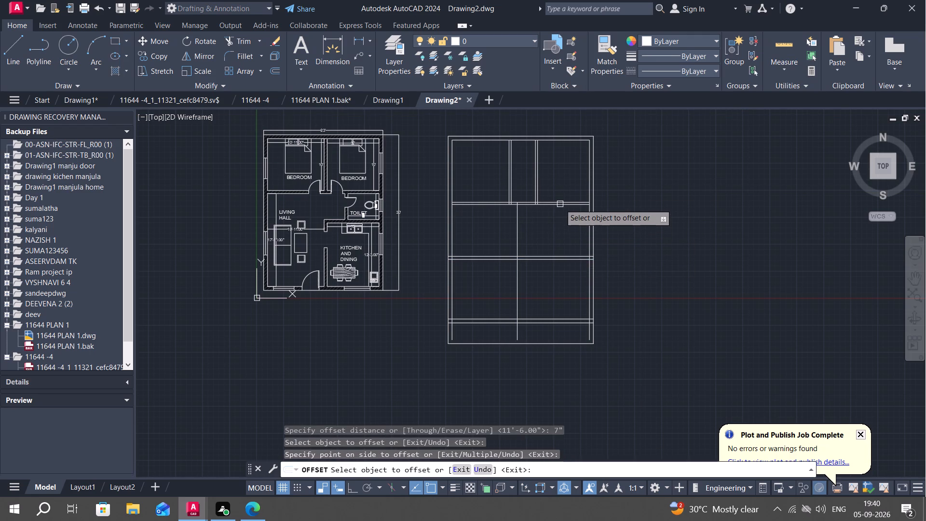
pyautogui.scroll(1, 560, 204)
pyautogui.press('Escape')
# Delete the lower face line of the upper cross wall and the upper face line of the middle cross wall.
pyautogui.click(554, 204)
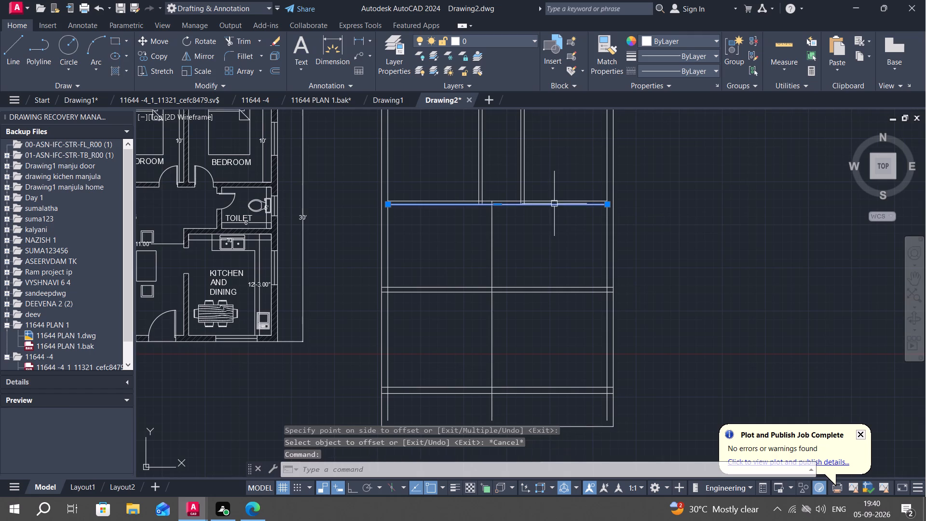
pyautogui.click(549, 287)
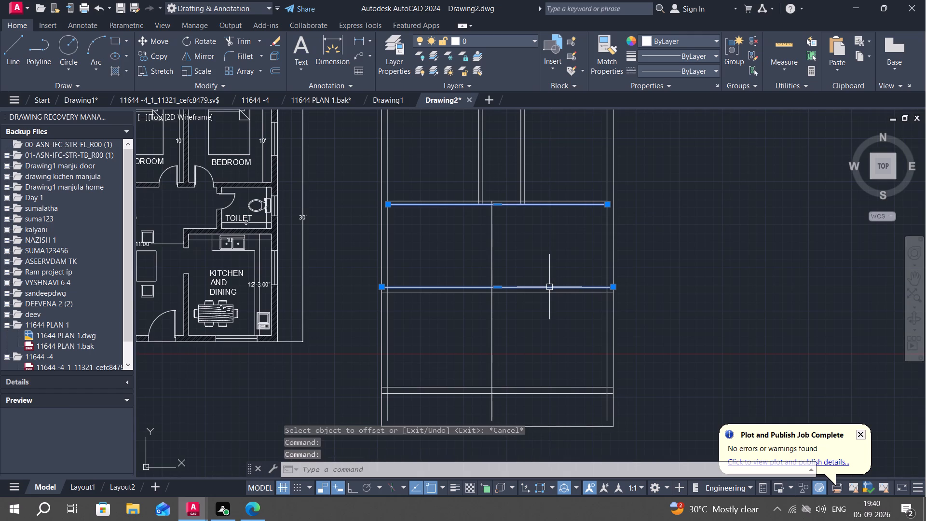
pyautogui.press('Delete')
# Offset the middle cross line 6" upward and the upper cross wall's remaining line 6" downward as second wall faces.
pyautogui.write('O 6"')
pyautogui.press('space')
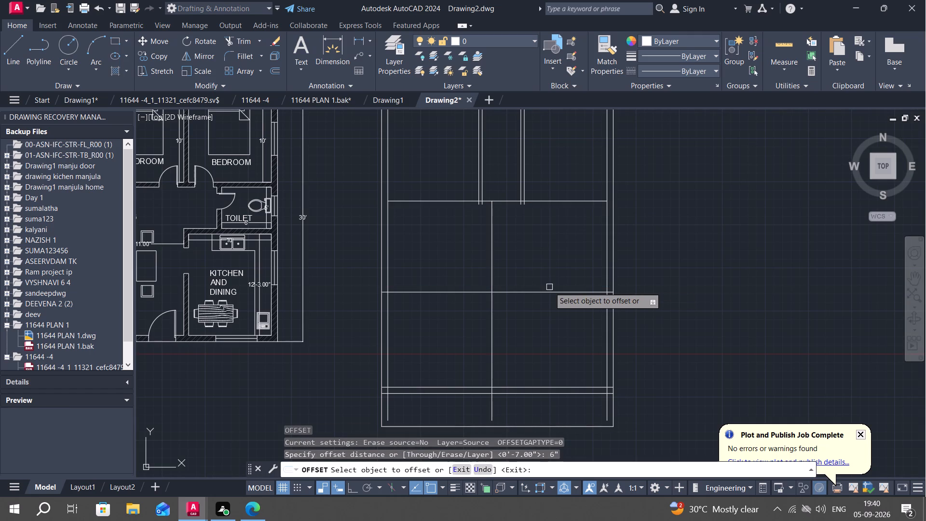
pyautogui.click(555, 291)
pyautogui.click(553, 268)
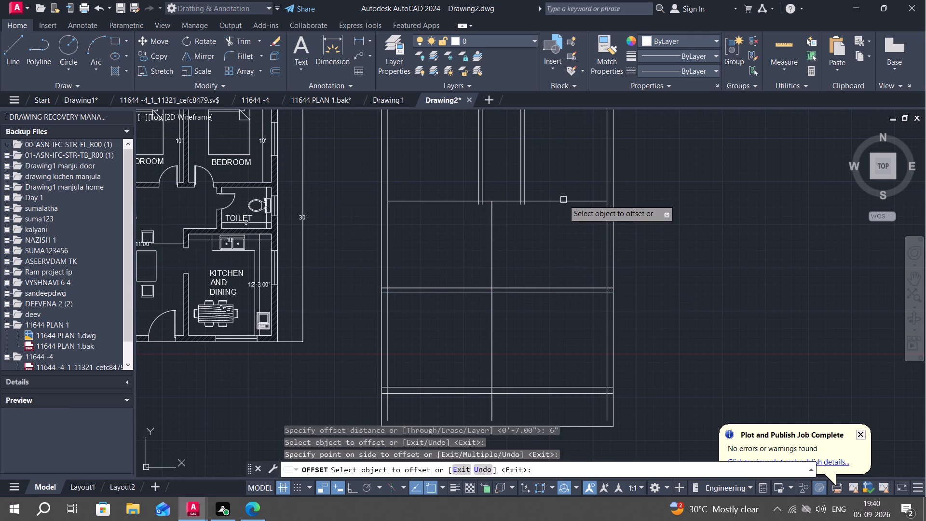
pyautogui.click(563, 200)
pyautogui.click(566, 228)
pyautogui.press('Escape')
# Extend the four upper partition lines down to the new lower face of the upper cross wall.
pyautogui.press('e')
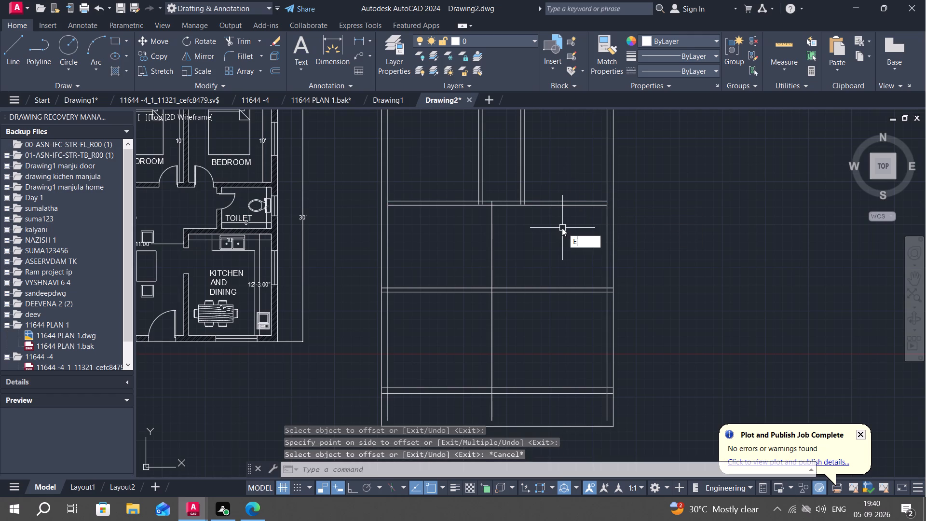
pyautogui.press('x')
pyautogui.press('space')
pyautogui.click(482, 182)
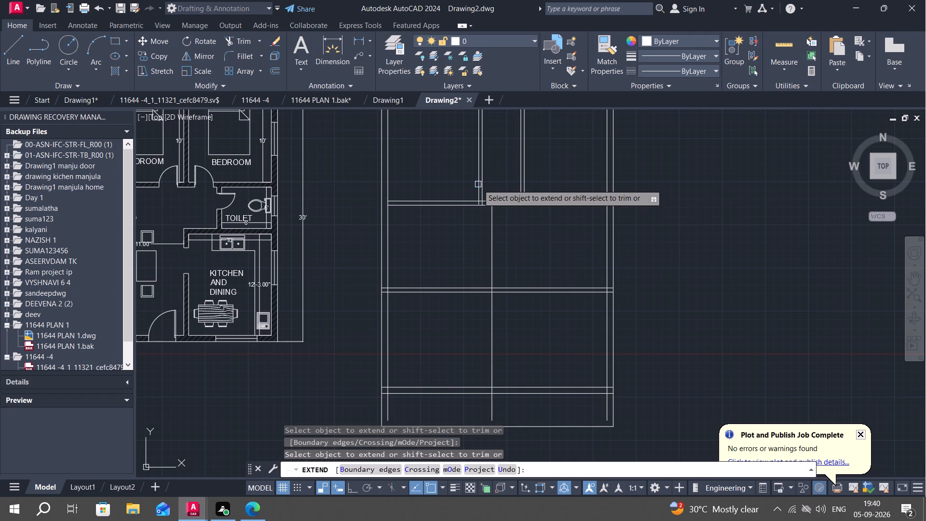
pyautogui.click(477, 185)
pyautogui.click(522, 176)
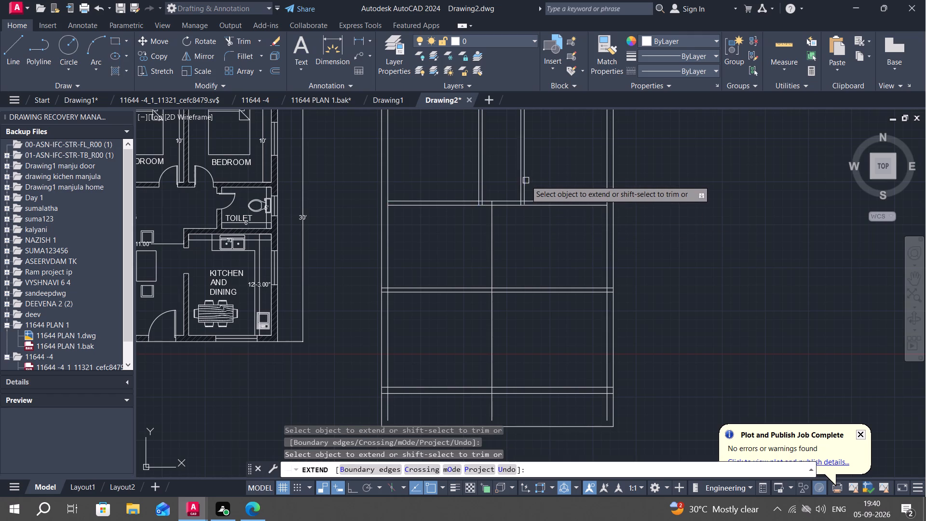
pyautogui.click(526, 181)
pyautogui.press('Escape')
# Offset the new plan's right inner wall line 10' leftward as another lengthwise partition line.
pyautogui.moveTo(558, 258); pyautogui.dragTo(552, 260, button='middle')
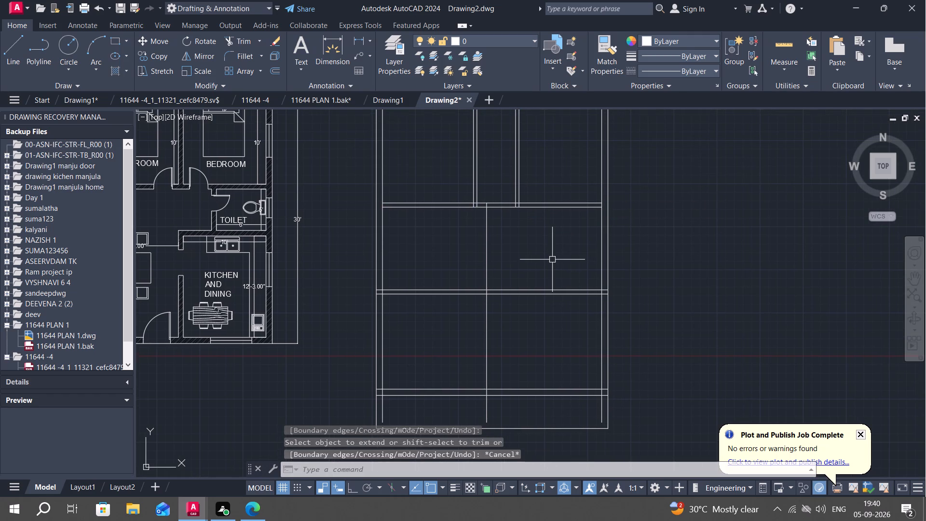
pyautogui.write('O')
pyautogui.press('space')
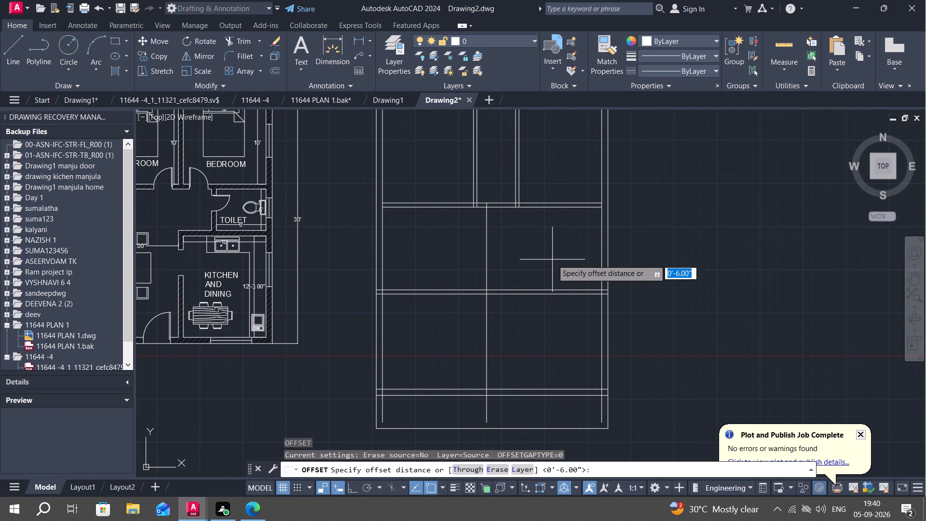
pyautogui.press('1')
pyautogui.write("0'")
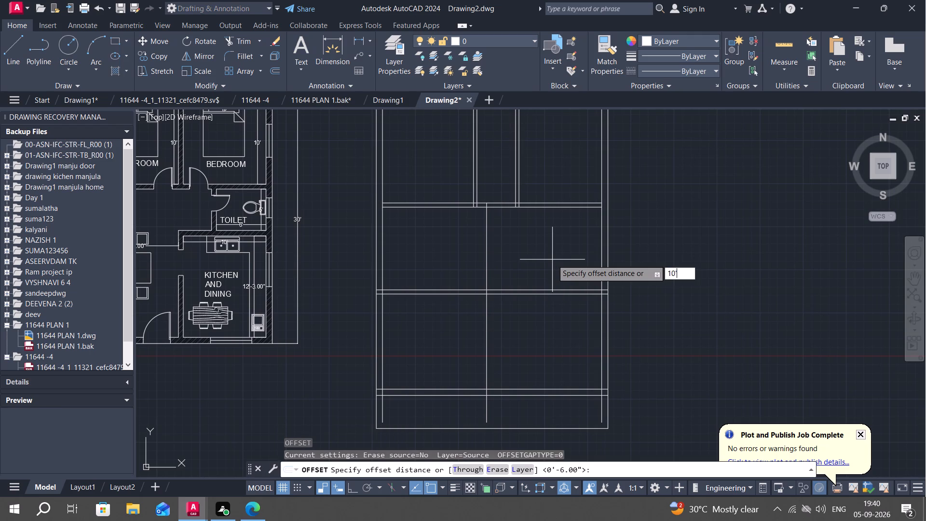
pyautogui.press('Return')
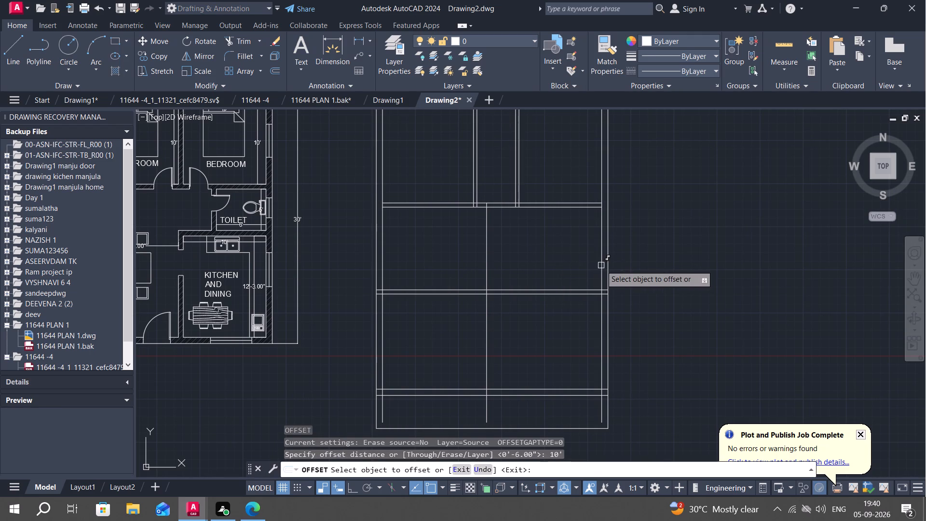
pyautogui.click(601, 265)
pyautogui.click(552, 265)
pyautogui.click(517, 259)
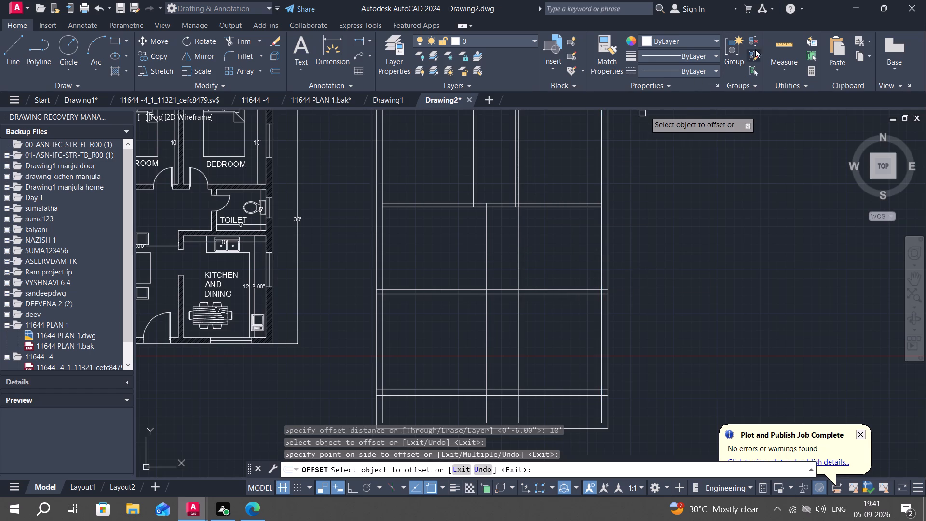
# Quick-measure the upper middle space between the two lengthwise partitions of the new plan.
pyautogui.click(776, 48)
pyautogui.moveTo(595, 226); pyautogui.dragTo(608, 308, button='middle')
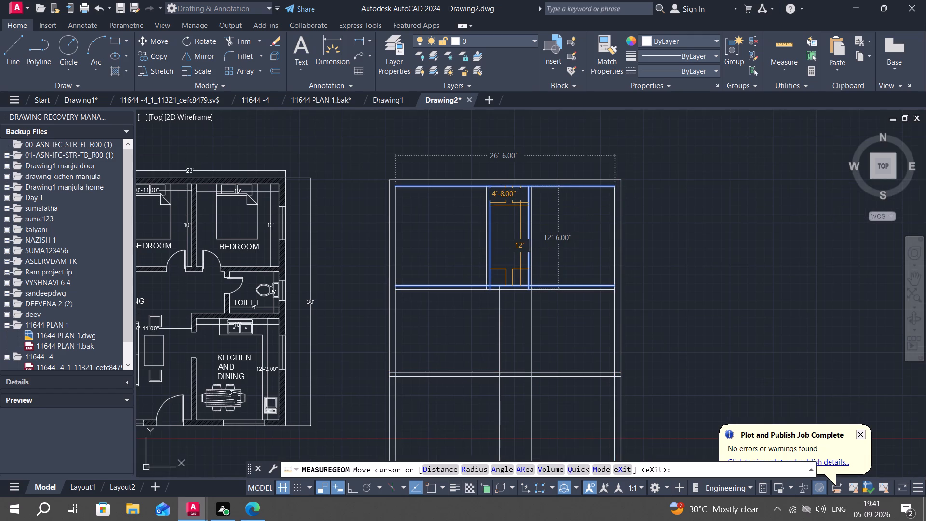
pyautogui.press('Escape')
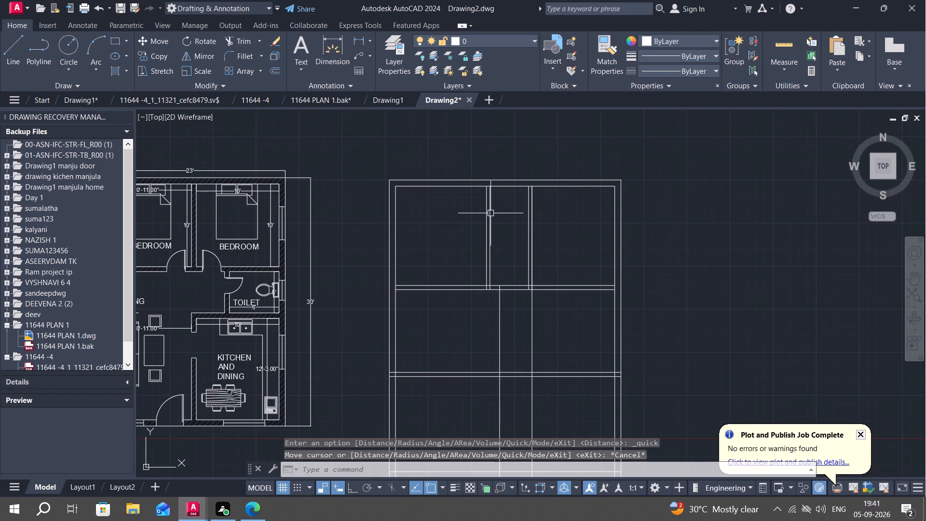
# Delete the two partition face lines that border the upper middle space.
pyautogui.click(490, 213)
pyautogui.click(528, 234)
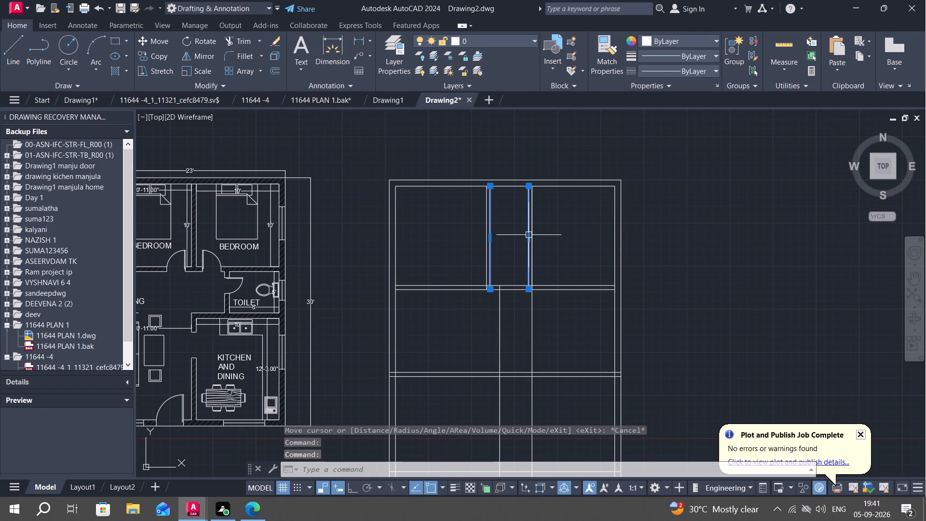
pyautogui.press('Delete')
pyautogui.press('0')
pyautogui.press('Escape')
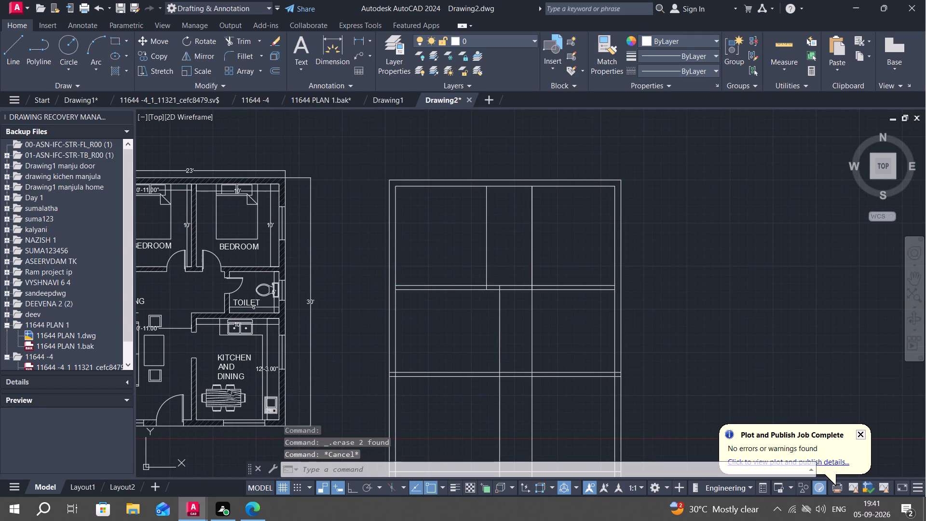
# Offset the two remaining upper partition lines 6" inward, toward the middle space, as second wall faces.
pyautogui.write('O 6"')
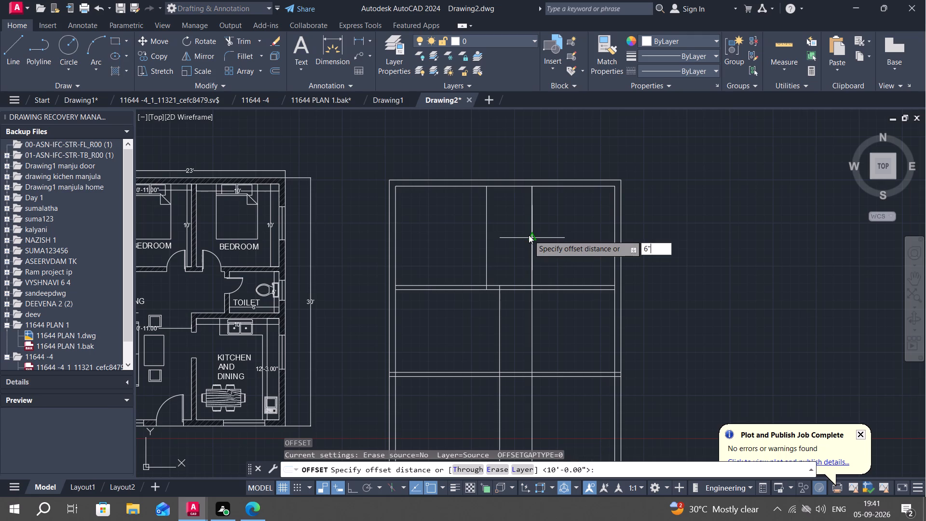
pyautogui.press('space')
pyautogui.click(489, 225)
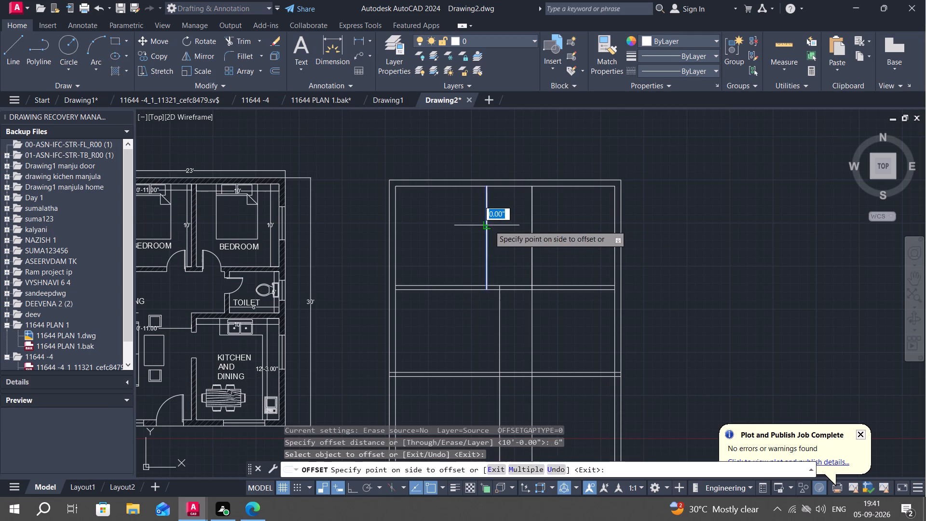
pyautogui.click(506, 230)
pyautogui.click(531, 238)
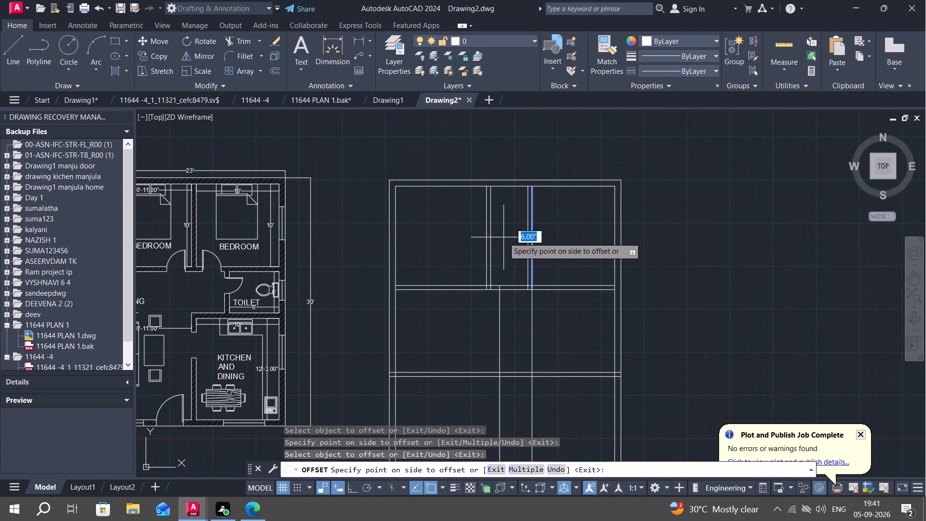
pyautogui.click(501, 237)
pyautogui.press('Escape')
# Trim away the left lower partition line between the upper and middle cross walls.
pyautogui.moveTo(500, 334); pyautogui.dragTo(490, 289, button='middle')
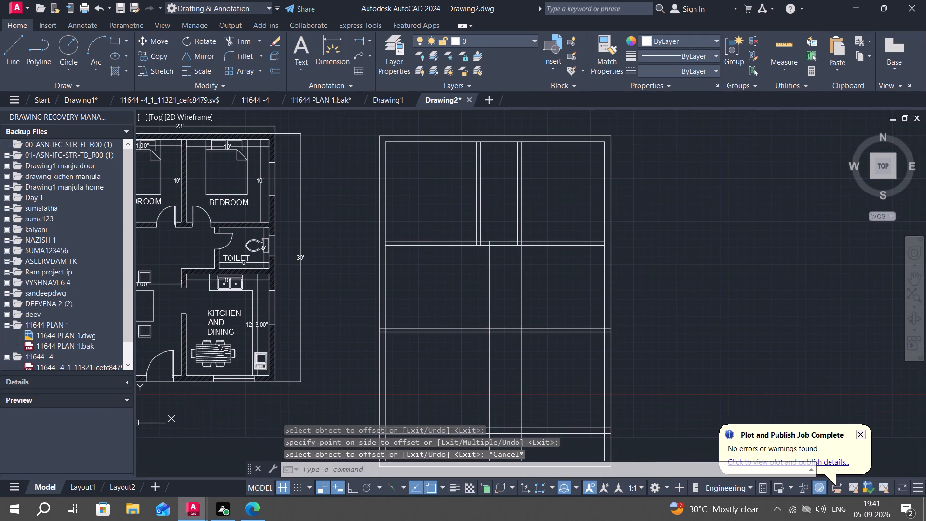
pyautogui.write('TR')
pyautogui.press('space')
pyautogui.click(490, 289)
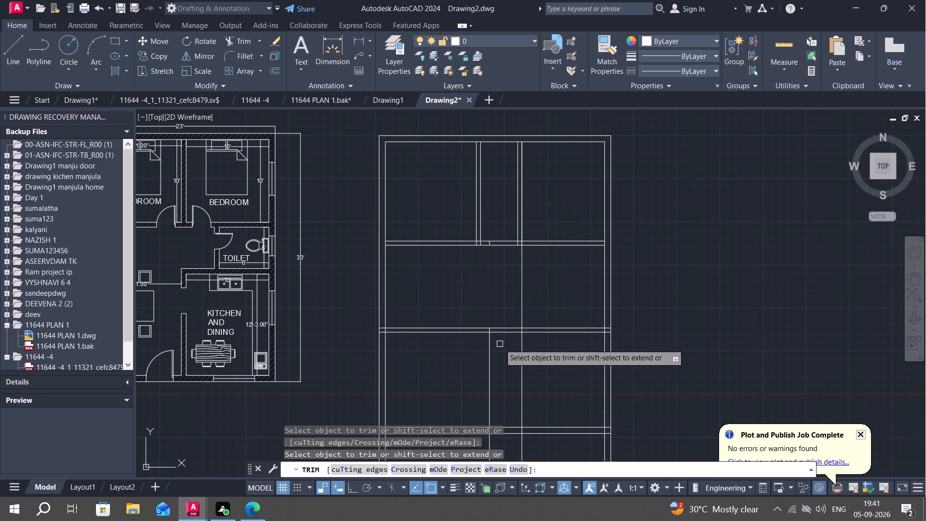
pyautogui.moveTo(502, 343); pyautogui.dragTo(496, 308, button='middle')
pyautogui.press('Escape')
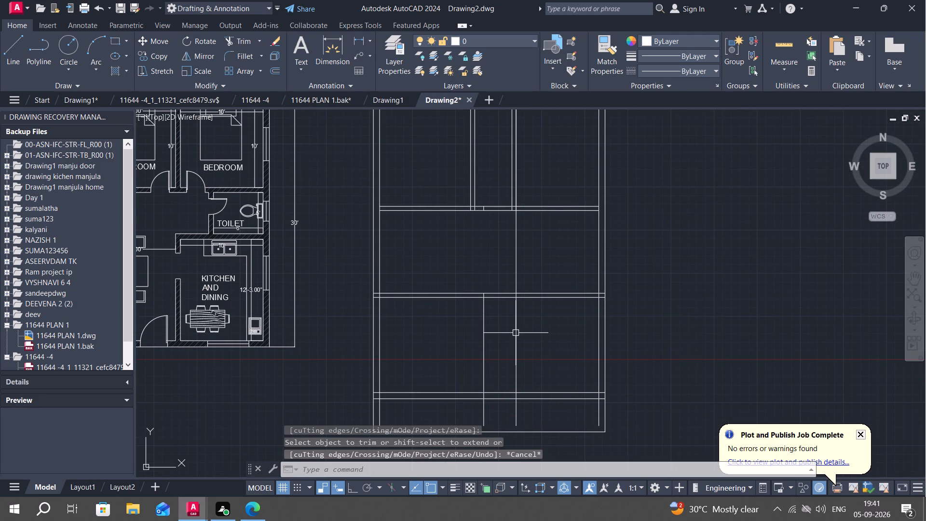
# Extend the left face line of the right-hand upper partition down to the lower face of the middle cross wall.
pyautogui.press('e')
pyautogui.press('x')
pyautogui.press('space')
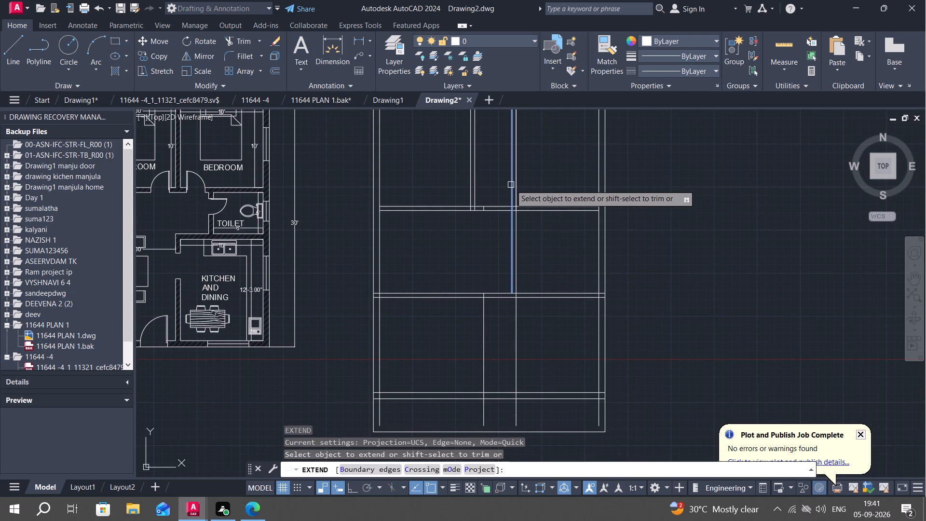
pyautogui.click(511, 185)
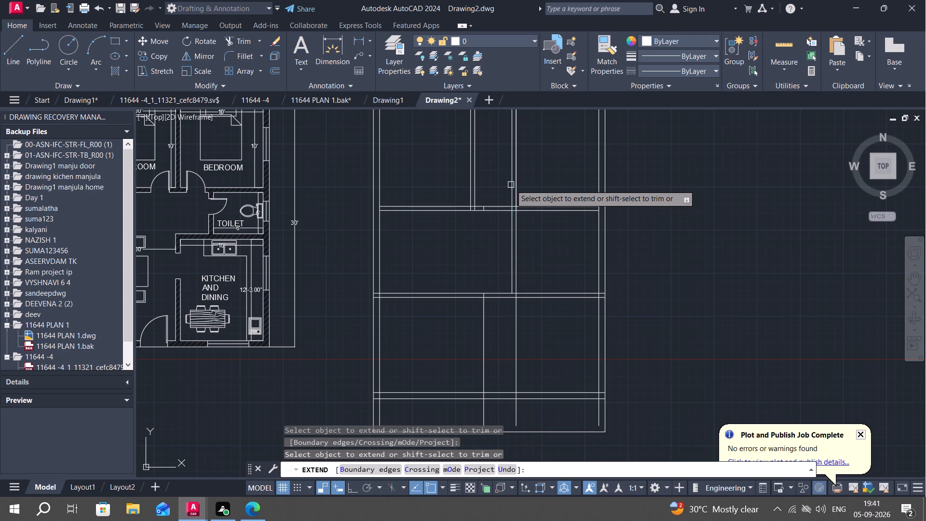
pyautogui.click(509, 267)
pyautogui.press('Escape')
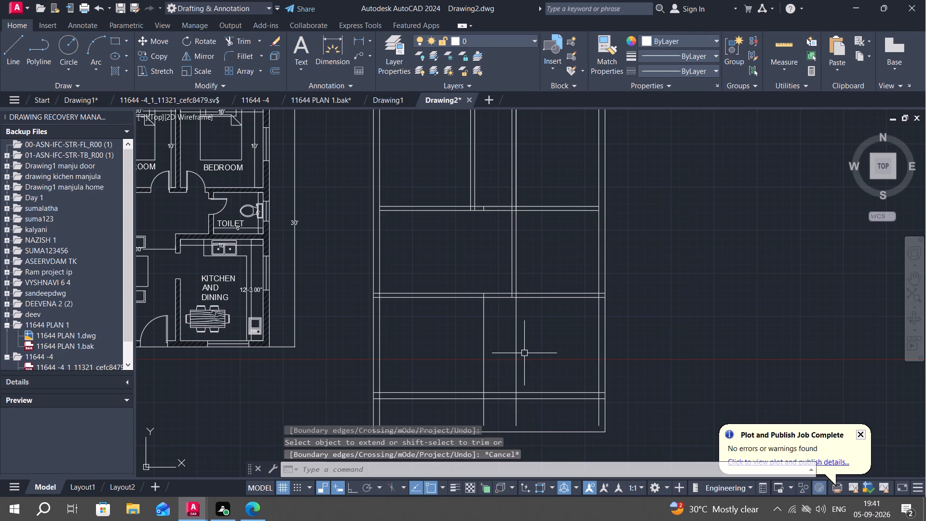
# Trim away the right-hand partition line below the middle cross wall, including the pieces inside and below the front cross wall.
pyautogui.write('TR')
pyautogui.press('space')
pyautogui.click(516, 347)
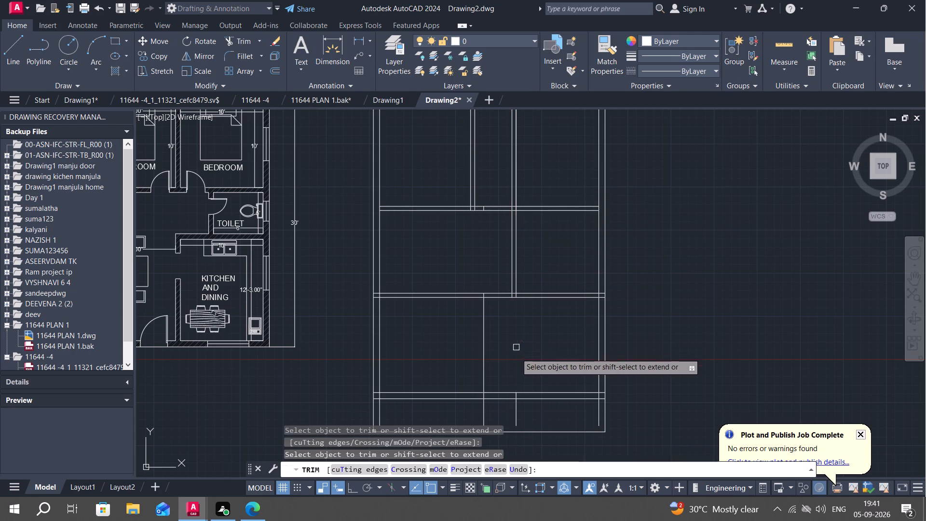
pyautogui.click(517, 410)
pyautogui.scroll(2, 515, 402)
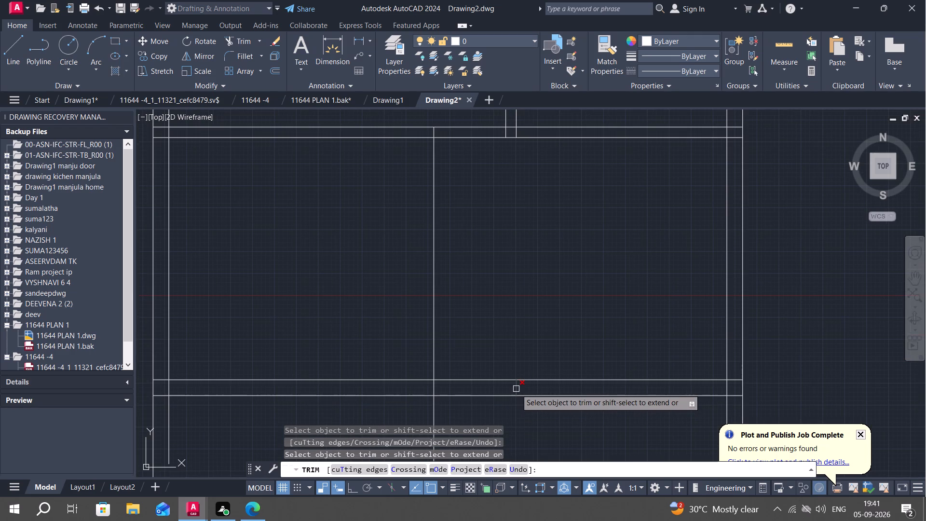
pyautogui.click(516, 389)
pyautogui.moveTo(507, 307); pyautogui.dragTo(520, 275, button='middle')
pyautogui.scroll(-1, 520, 275)
pyautogui.press('Escape')
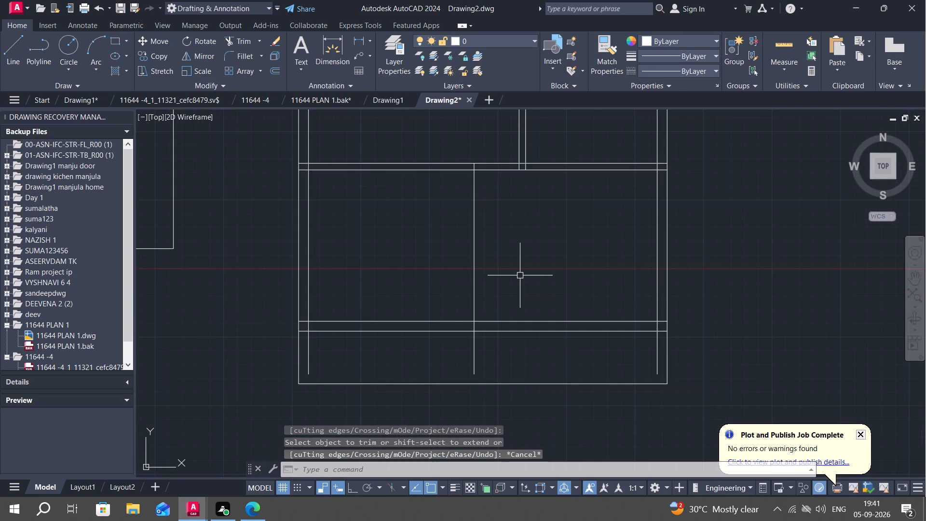
# Offset the remaining lower partition line 6" leftward as its second wall face.
pyautogui.press('i')
pyautogui.press('Escape')
pyautogui.write('O 6"')
pyautogui.press('space')
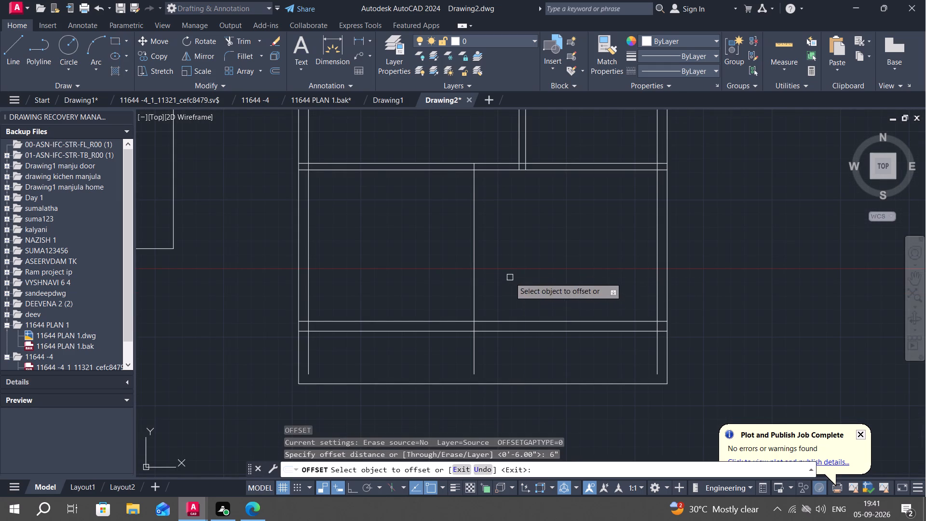
pyautogui.click(474, 260)
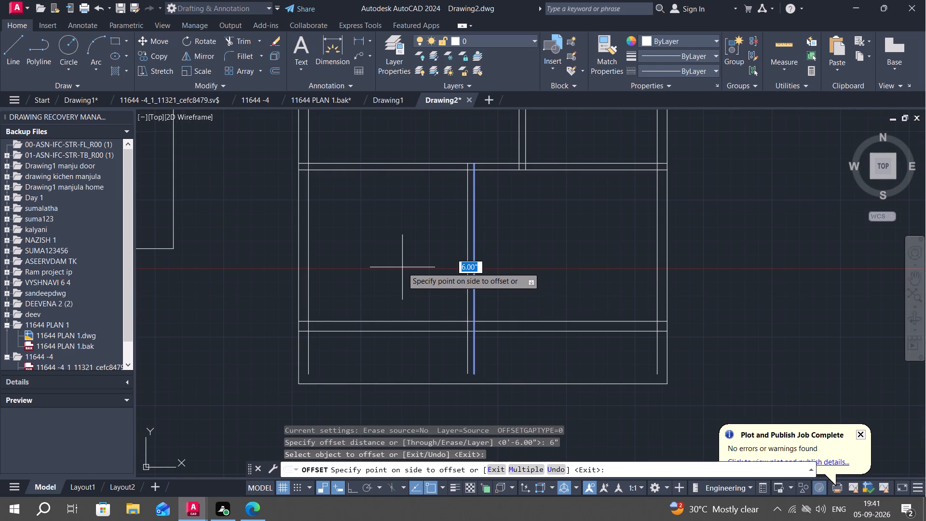
pyautogui.click(402, 267)
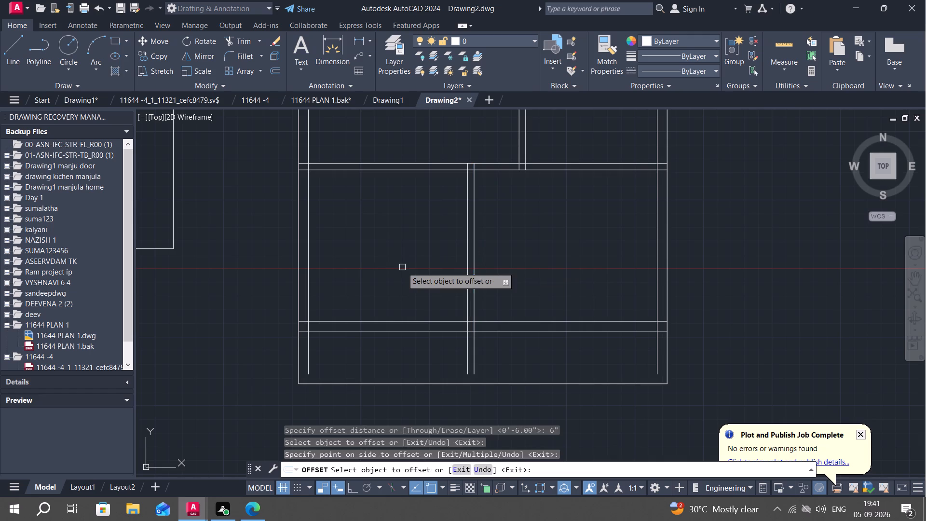
pyautogui.press('Escape')
# Extend both lower partition lines down to the plan's bottom outer line.
pyautogui.press('e')
pyautogui.write('X')
pyautogui.press('space')
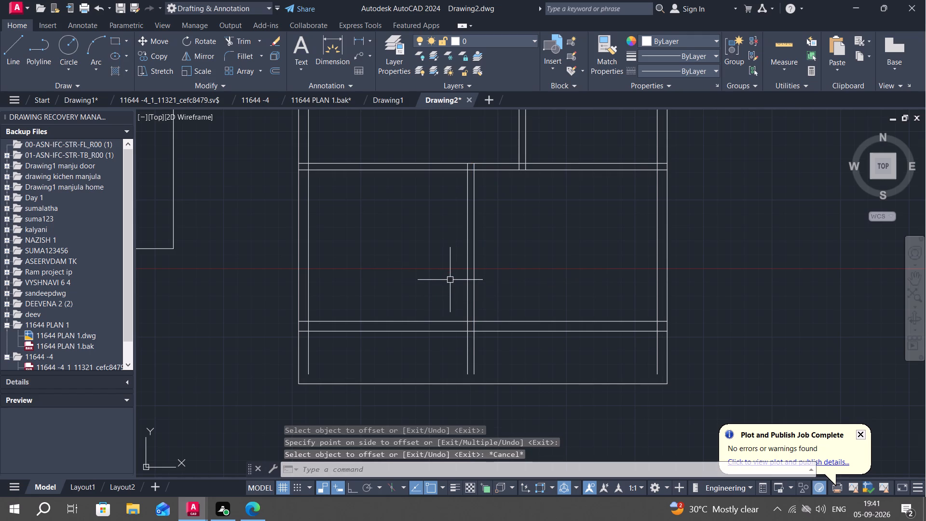
pyautogui.click(464, 343)
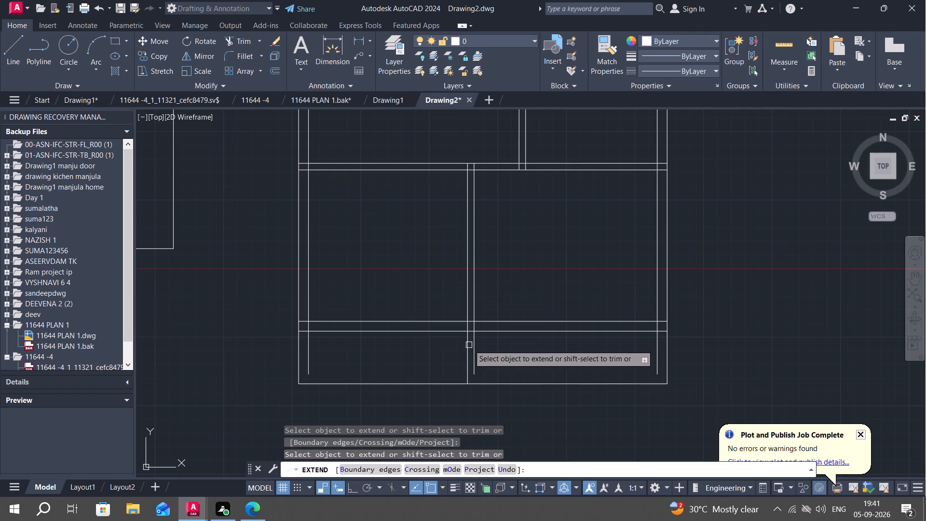
pyautogui.click(477, 346)
pyautogui.press('Escape')
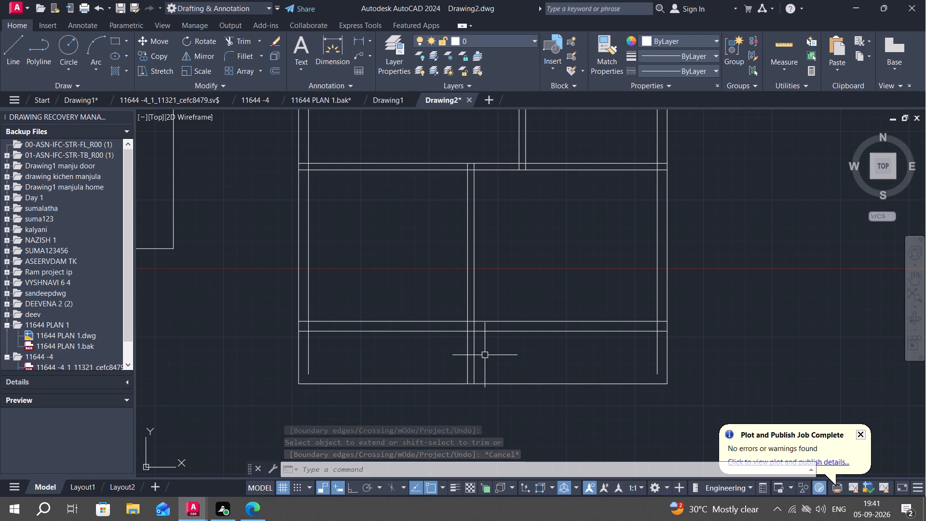
# Extend the left inner wall line down to the plan's bottom outer line.
pyautogui.moveTo(367, 288); pyautogui.dragTo(595, 288, button='middle')
pyautogui.press('Escape')
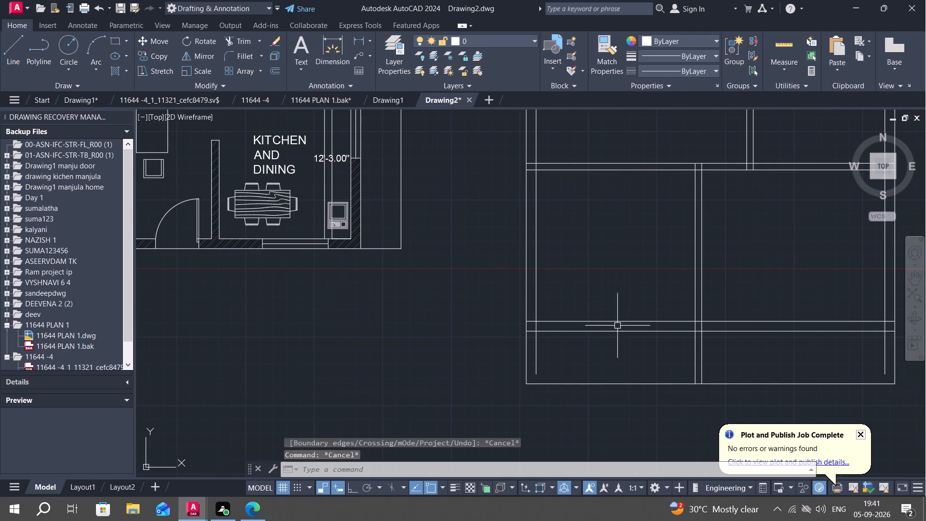
pyautogui.write('EX')
pyautogui.press('space')
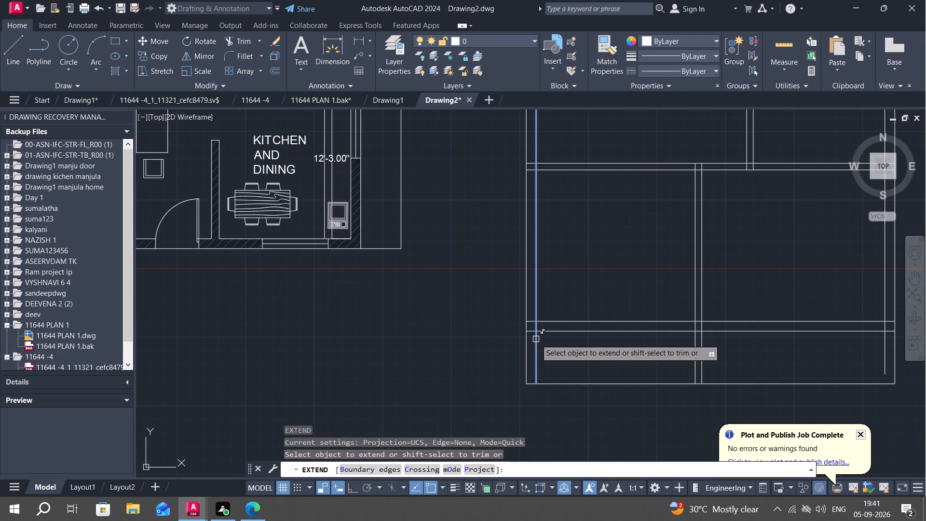
pyautogui.click(535, 340)
pyautogui.press('Escape')
# Trim both front cross wall lines between the lower partition and the left outer wall line, including the stubs inside the left wall.
pyautogui.moveTo(562, 348); pyautogui.dragTo(561, 347, button='middle')
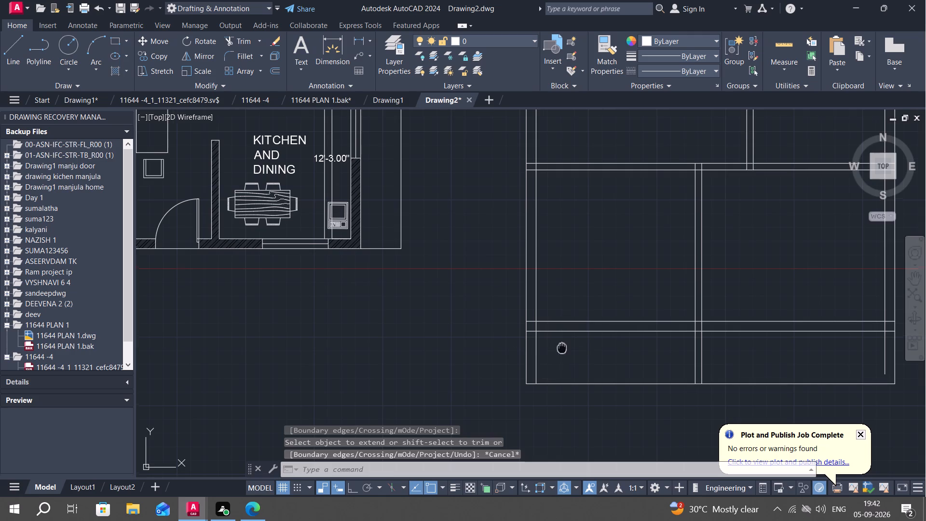
pyautogui.moveTo(561, 347); pyautogui.dragTo(545, 339, button='middle')
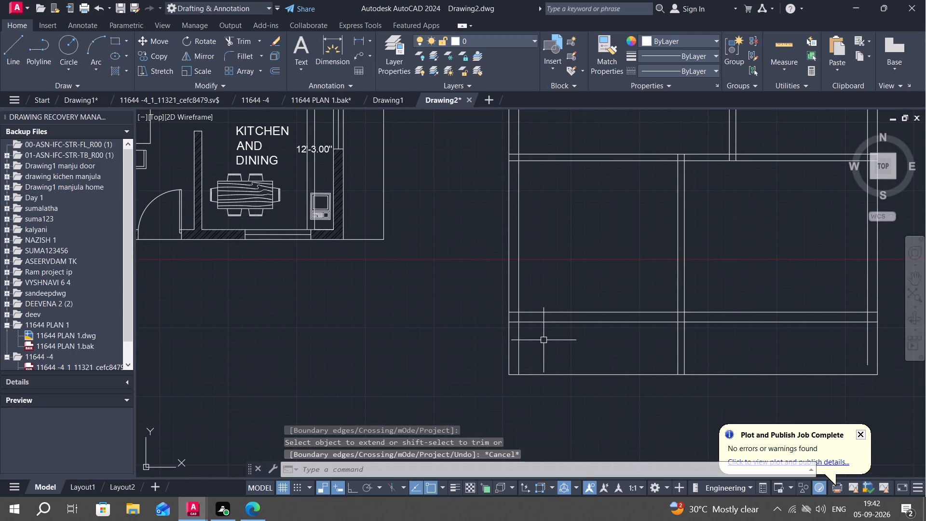
pyautogui.moveTo(543, 332); pyautogui.dragTo(528, 352, button='middle')
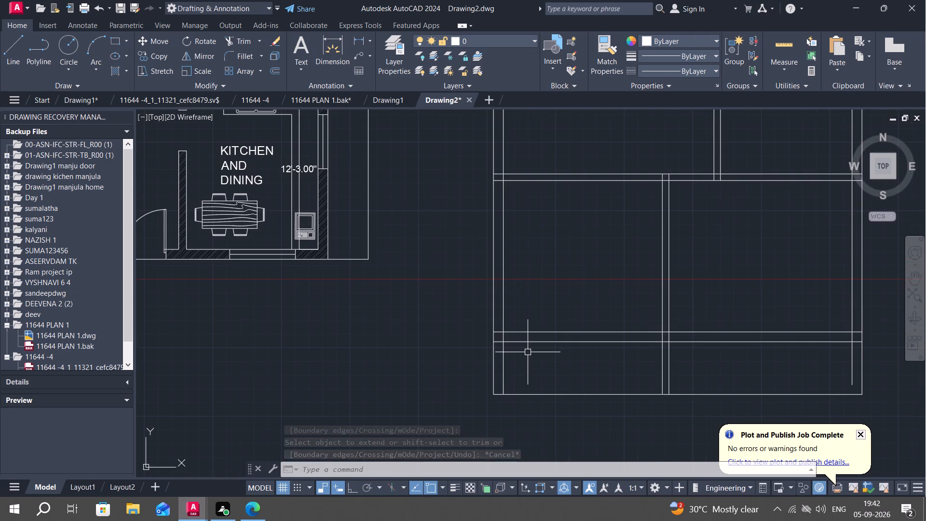
pyautogui.write('TR')
pyautogui.press('space')
pyautogui.moveTo(538, 309); pyautogui.dragTo(553, 368)
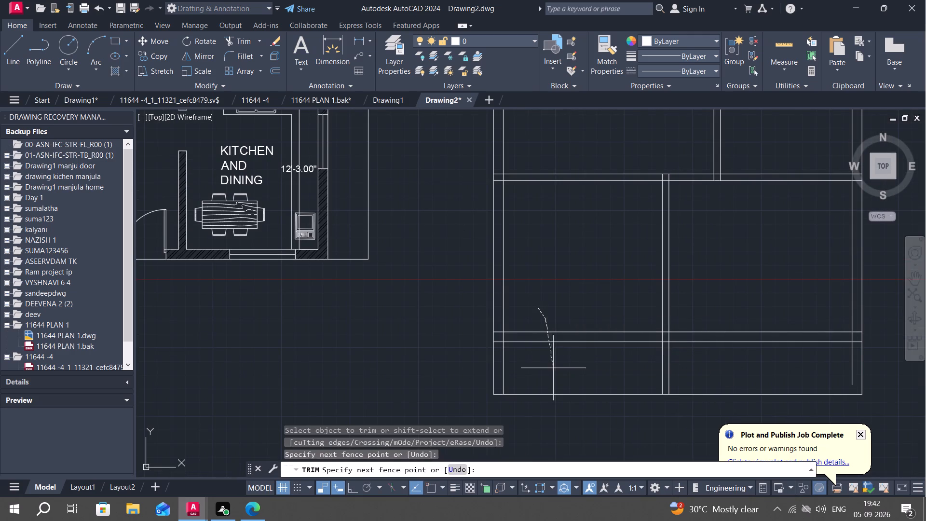
pyautogui.scroll(2, 497, 339)
pyautogui.click(497, 318)
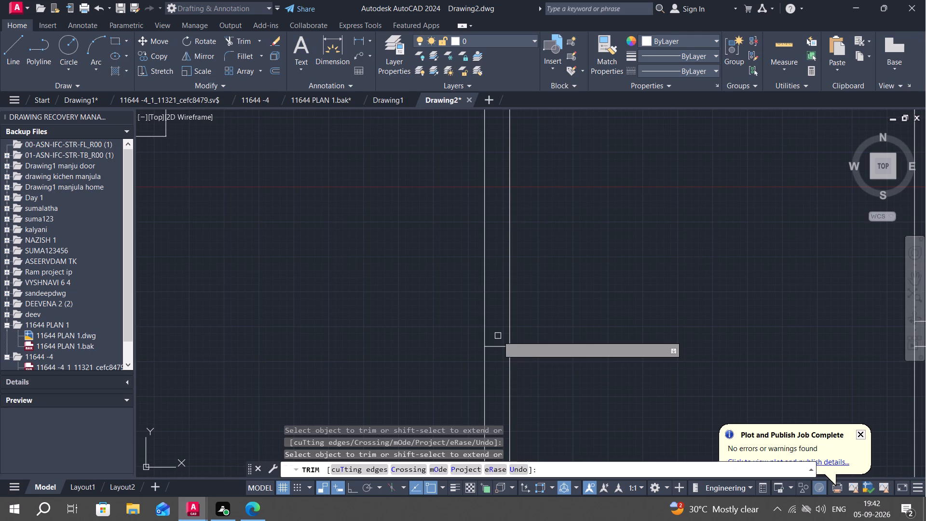
pyautogui.click(498, 345)
pyautogui.scroll(-2, 598, 325)
pyautogui.moveTo(598, 325); pyautogui.dragTo(530, 281, button='middle')
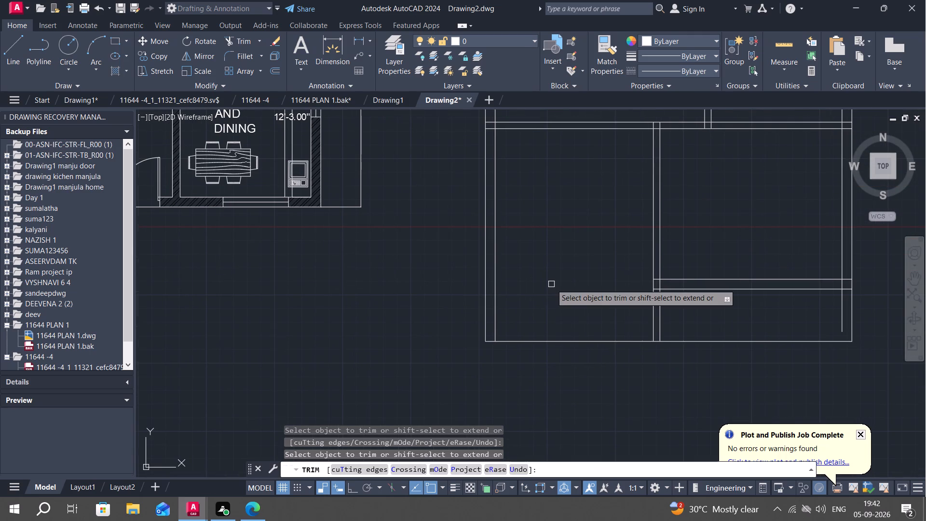
pyautogui.press('Escape')
# Offset the second plan's bottom outer line 14'2" upward into the plan.
pyautogui.write('O')
pyautogui.press('space')
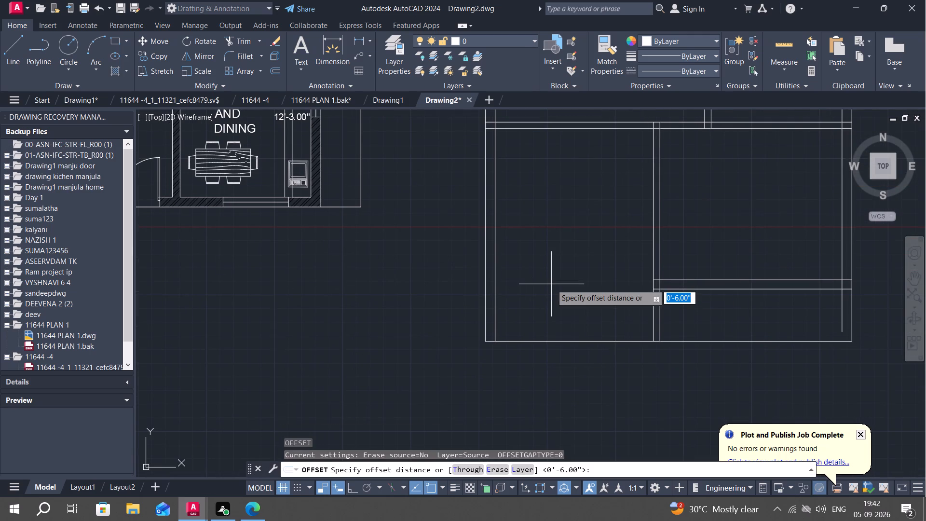
pyautogui.write('134')
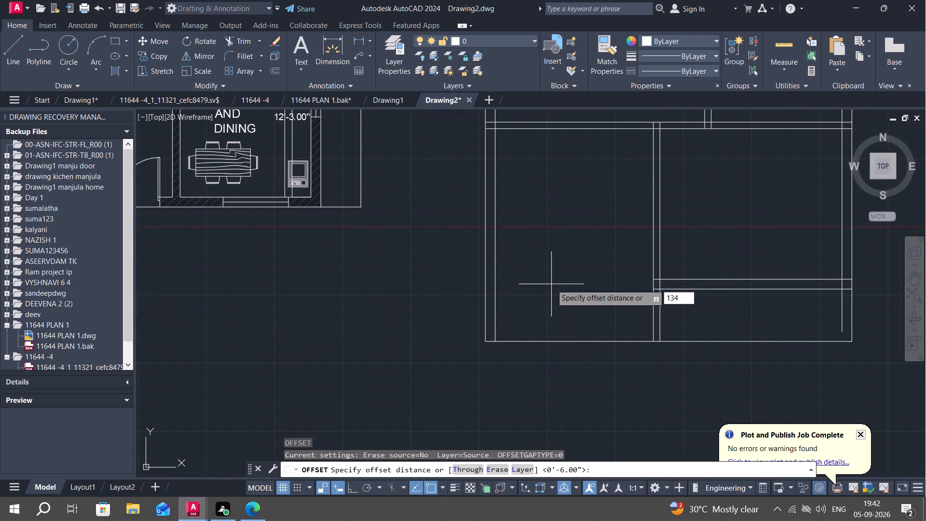
pyautogui.press('BackSpace')
pyautogui.press('BackSpace')
pyautogui.write("4'")
pyautogui.write('2"')
pyautogui.press('Return')
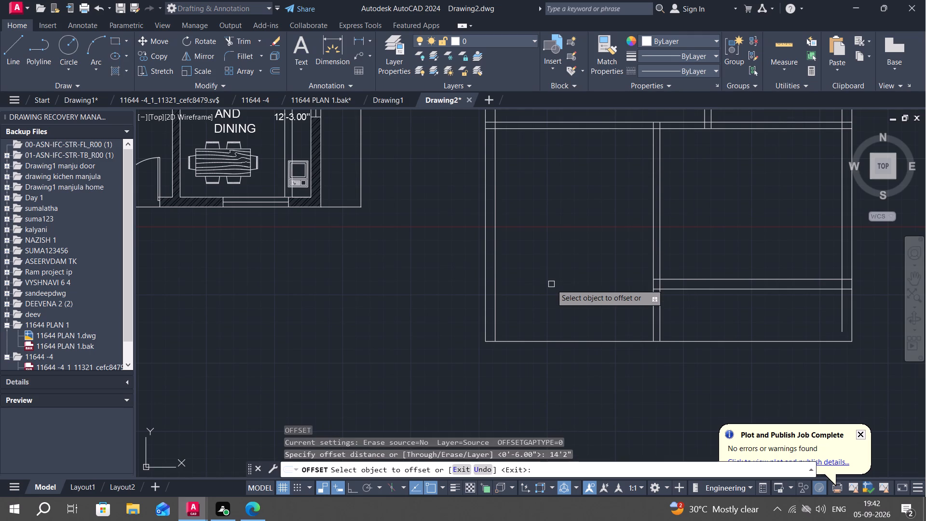
pyautogui.click(557, 342)
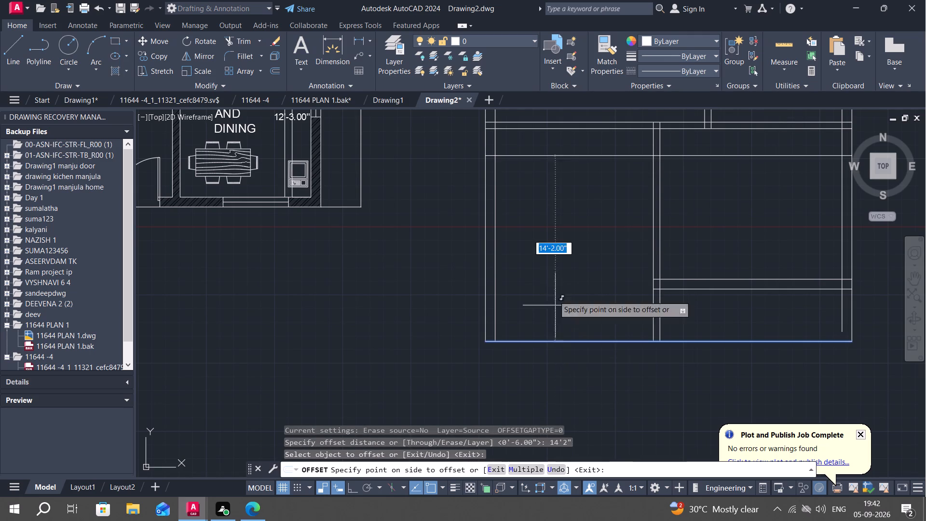
pyautogui.click(559, 227)
pyautogui.moveTo(559, 227); pyautogui.dragTo(555, 260, button='middle')
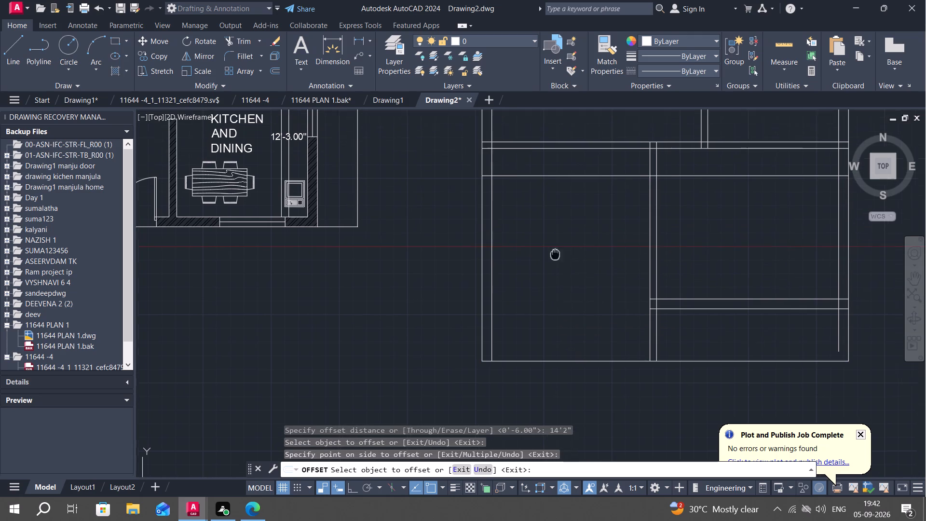
pyautogui.moveTo(555, 260); pyautogui.dragTo(553, 268, button='middle')
pyautogui.press('Escape')
# Offset the new cross wall line 6" upward as its second wall face.
pyautogui.write('O 6"')
pyautogui.press('space')
pyautogui.click(564, 195)
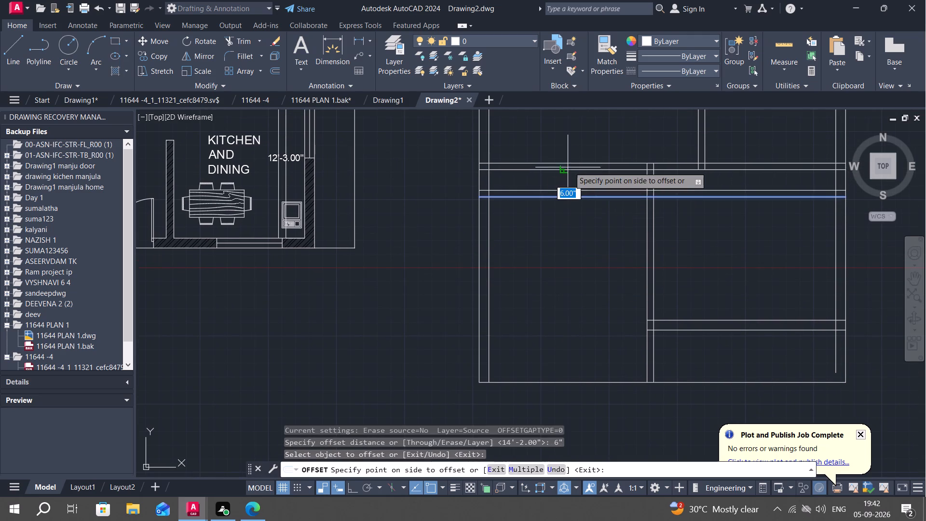
pyautogui.click(572, 168)
pyautogui.press('Escape')
# Trim both new cross wall lines between the lower partition and the right inner wall line.
pyautogui.write('TR')
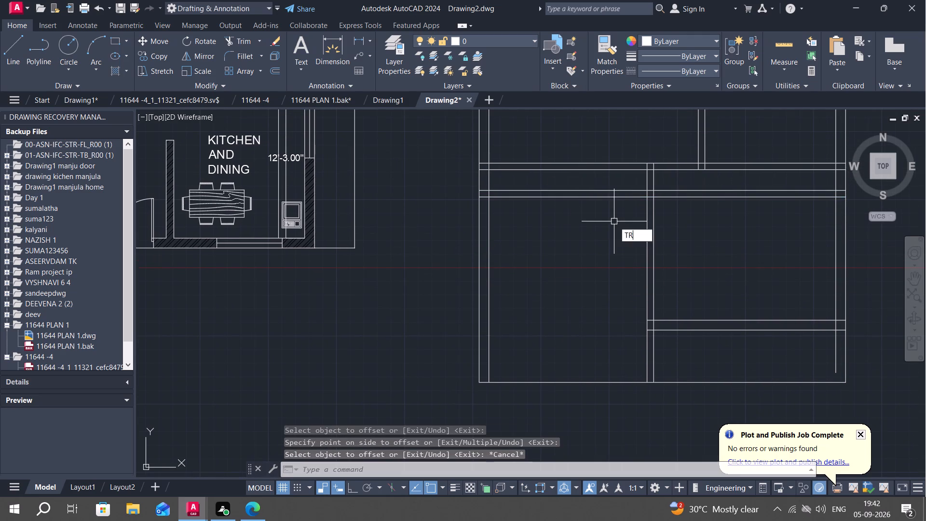
pyautogui.press('space')
pyautogui.click(738, 192)
pyautogui.click(742, 195)
pyautogui.press('Escape')
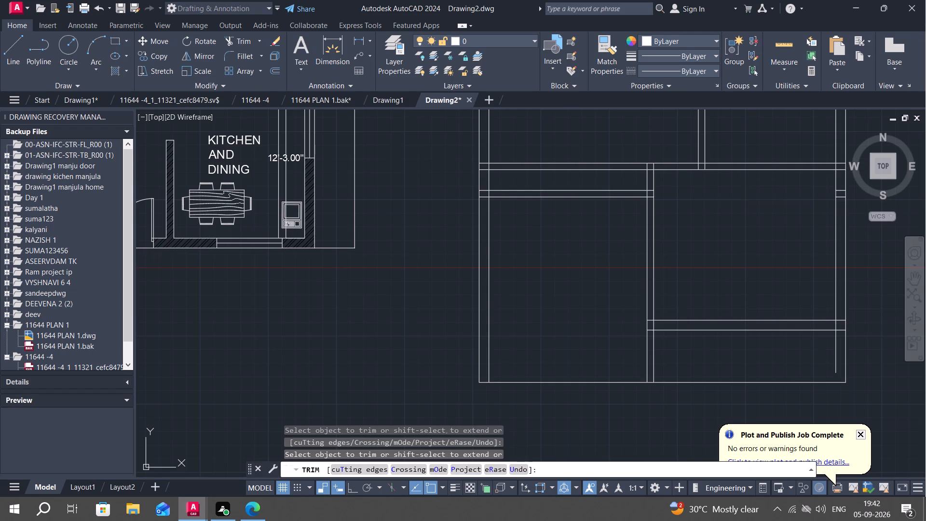
# Offset the left inner wall line 7' rightward into the plan.
pyautogui.write('O')
pyautogui.press('space')
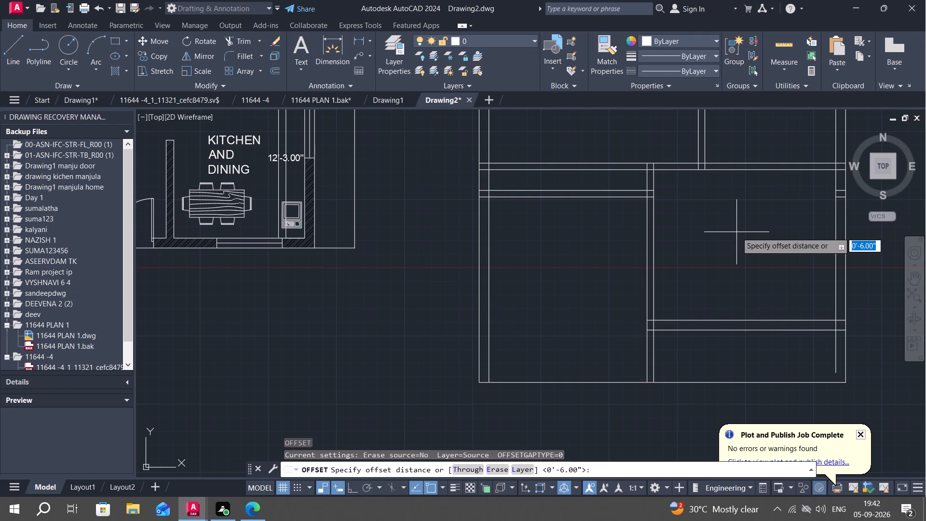
pyautogui.write("7'")
pyautogui.press('space')
pyautogui.click(491, 263)
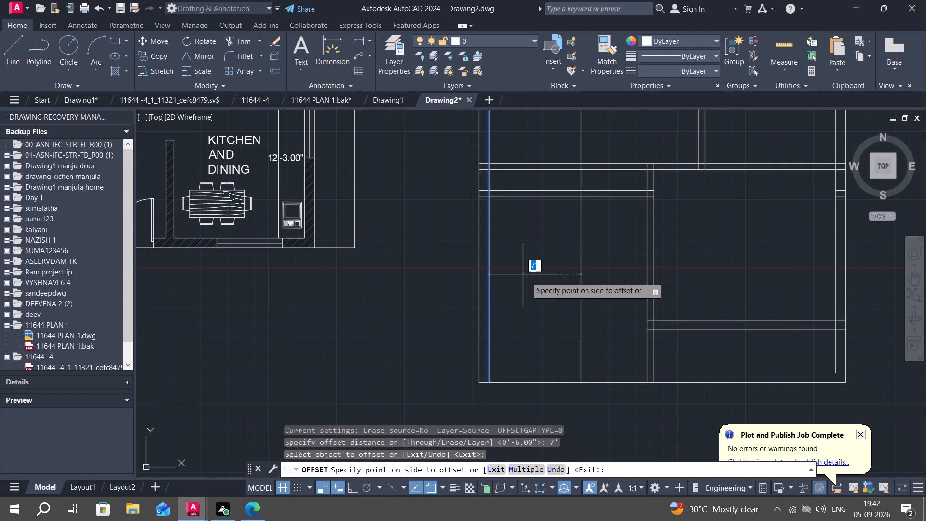
pyautogui.click(527, 277)
pyautogui.press('Escape')
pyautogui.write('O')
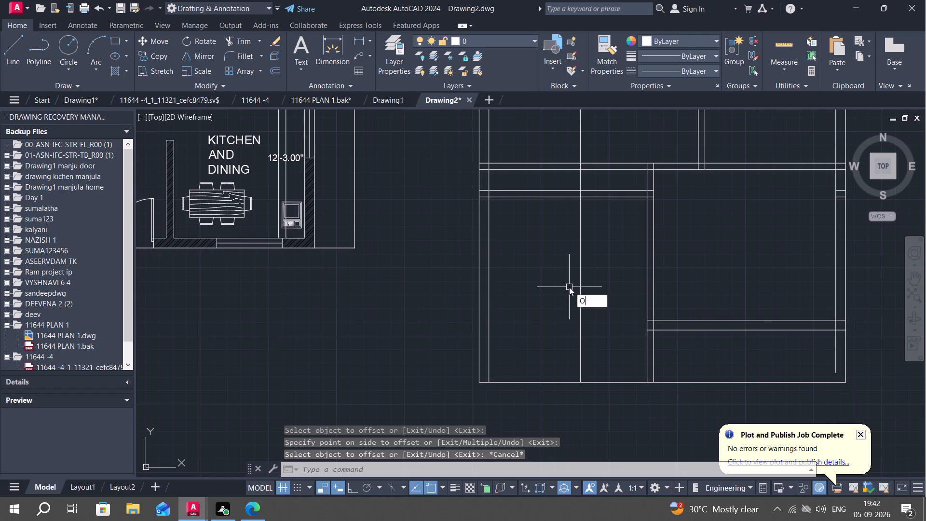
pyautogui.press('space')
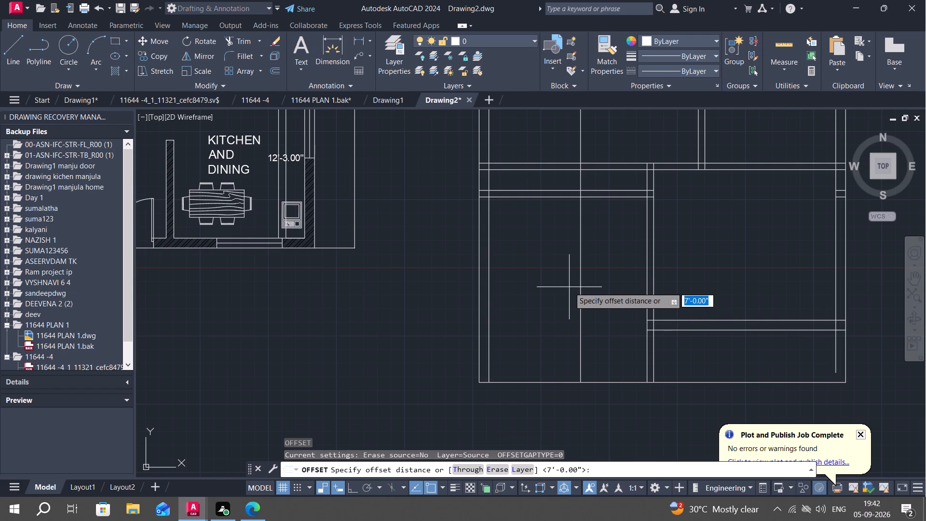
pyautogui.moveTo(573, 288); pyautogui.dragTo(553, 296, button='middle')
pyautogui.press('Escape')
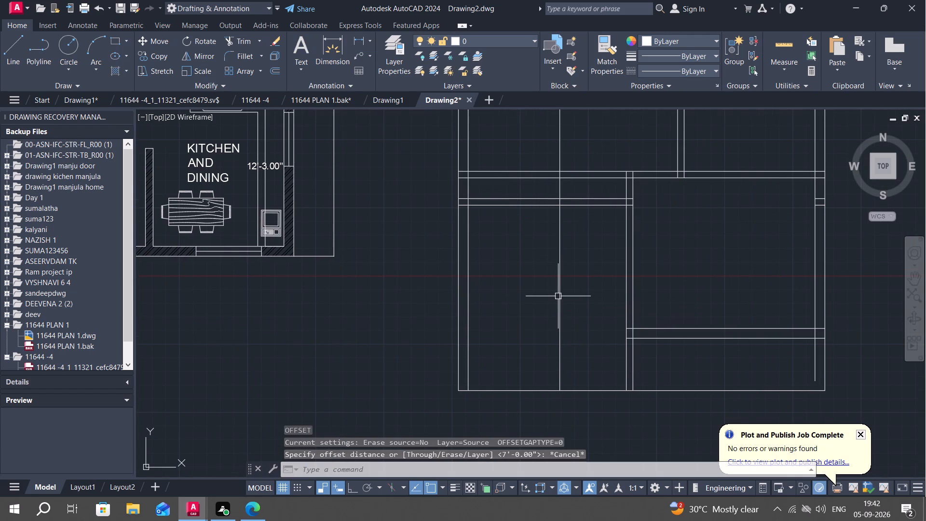
# Extend both front cross wall lines leftward to the new vertical line 7' from the left inner wall.
pyautogui.write('EX')
pyautogui.press('space')
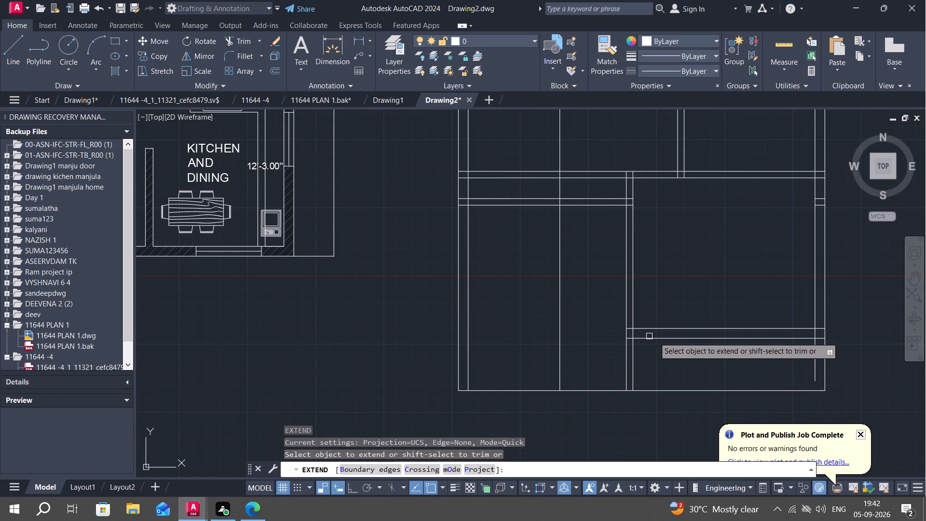
pyautogui.click(663, 329)
pyautogui.click(658, 338)
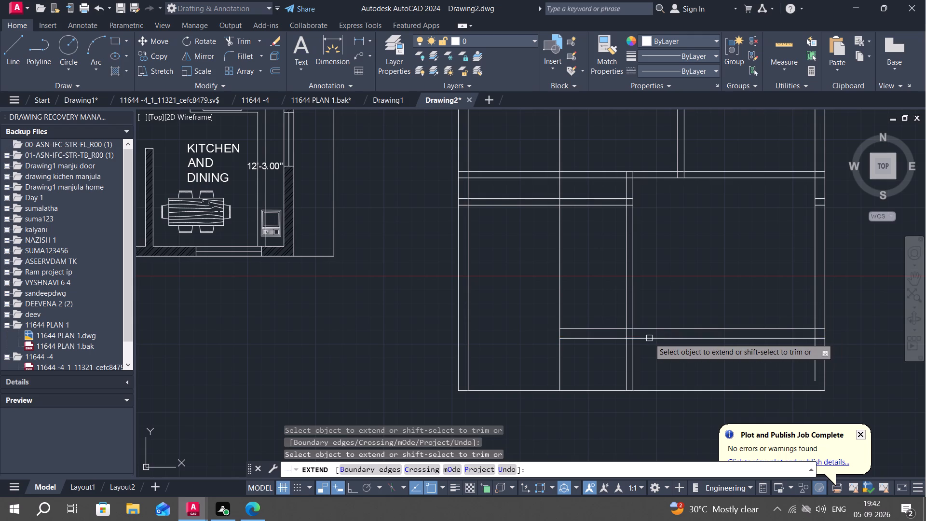
pyautogui.press('Escape')
# Offset the new vertical line 9" rightward as the second face of the front wall return.
pyautogui.write('O')
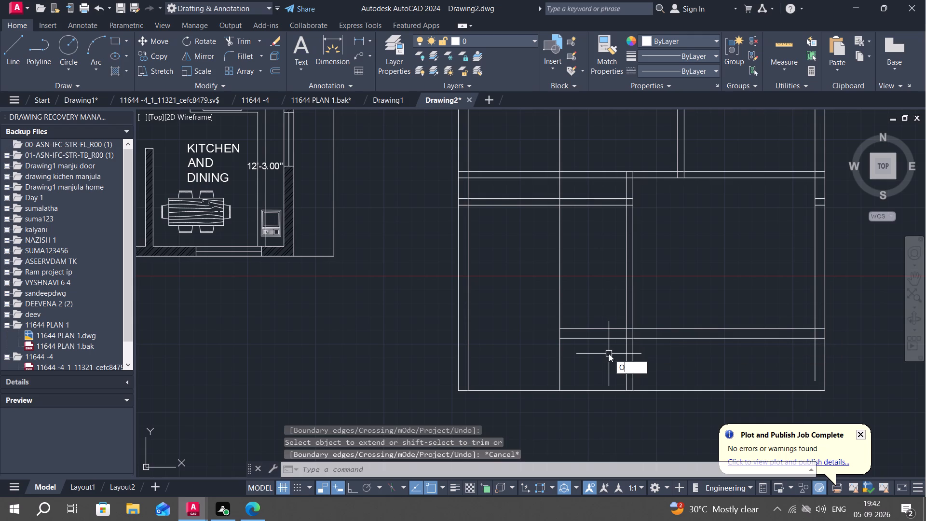
pyautogui.press('space')
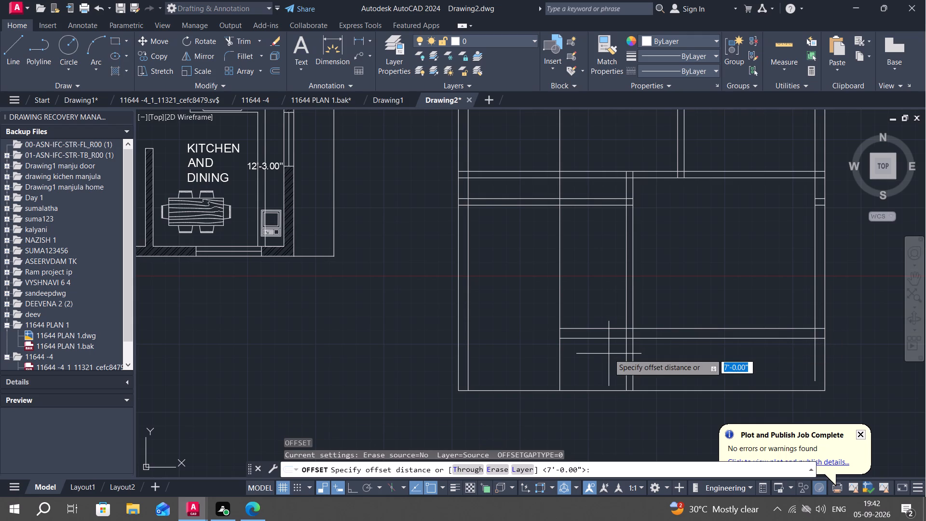
pyautogui.write('9"')
pyautogui.press('space')
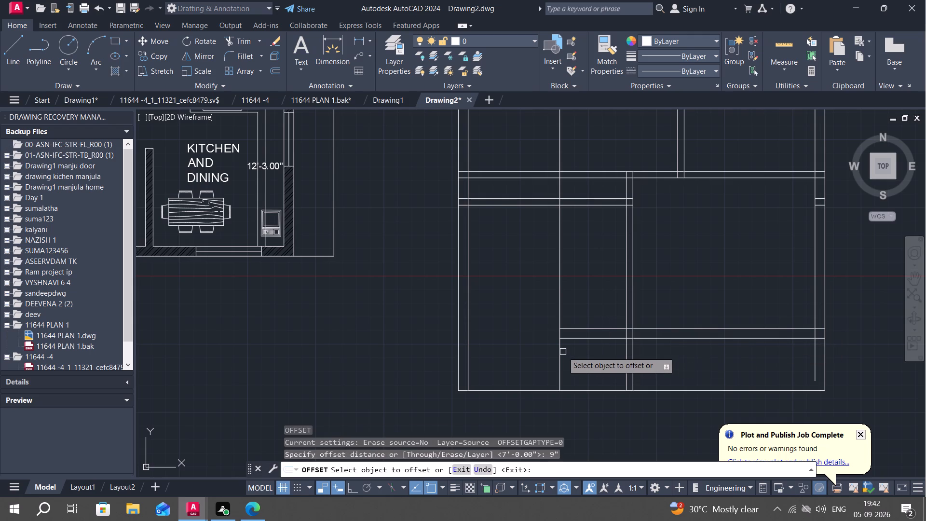
pyautogui.click(561, 351)
pyautogui.click(579, 359)
pyautogui.press('Escape')
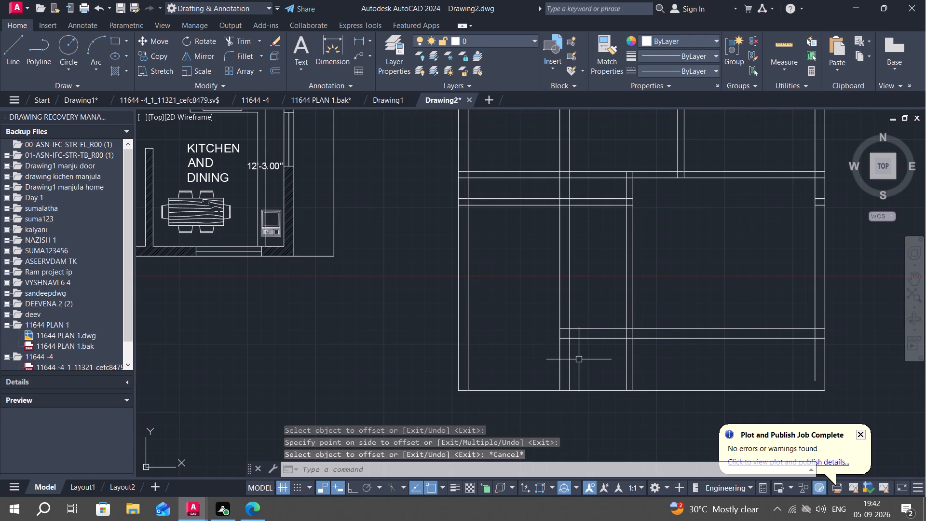
# Trim the 9" offset line between the front cross wall lines and delete its remaining part above the wall.
pyautogui.write('TR')
pyautogui.press('space')
pyautogui.click(570, 335)
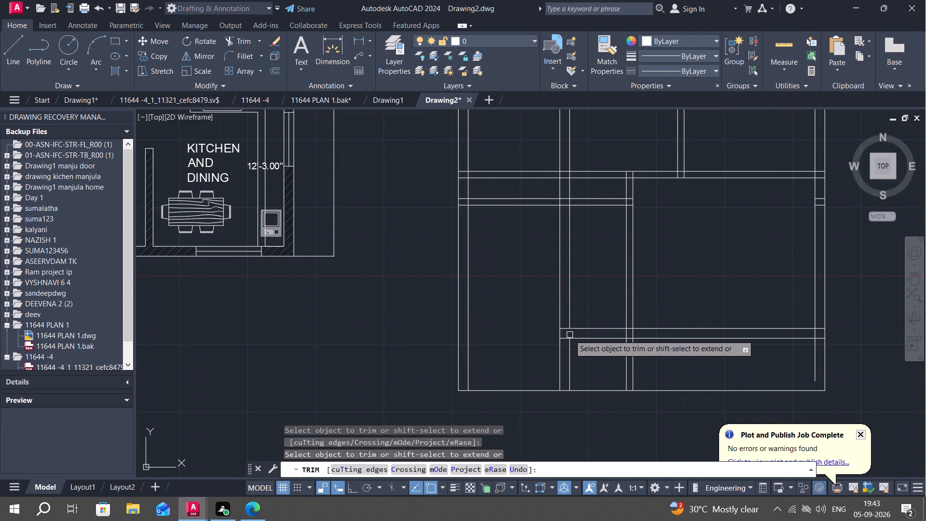
pyautogui.press('Escape')
pyautogui.press('Escape')
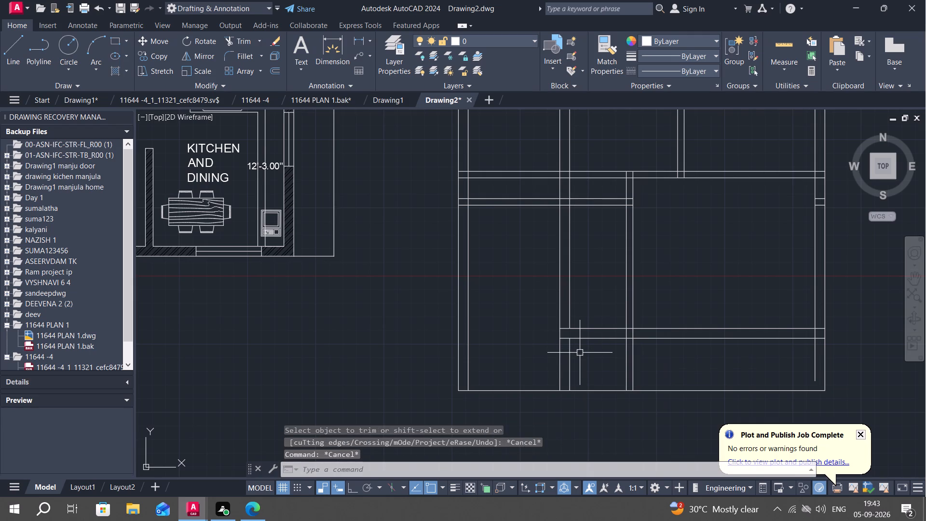
pyautogui.press('t')
pyautogui.press('Escape')
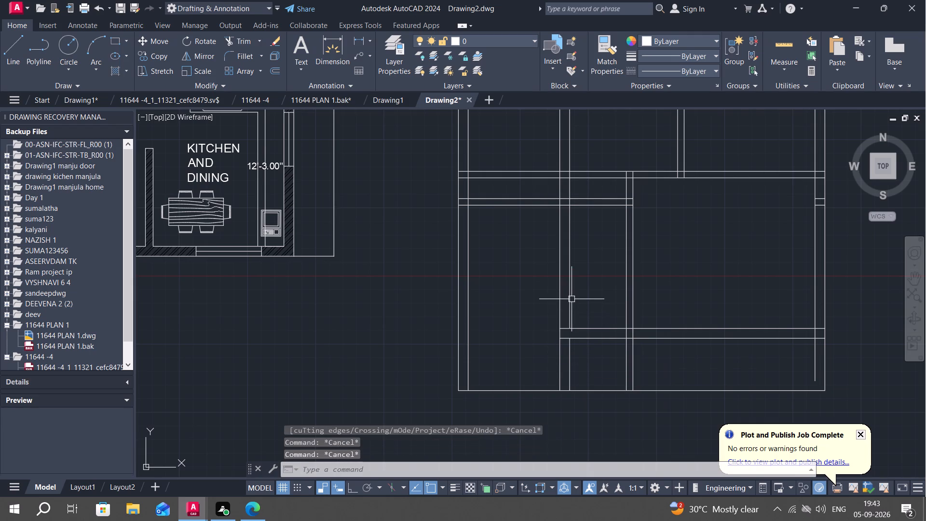
pyautogui.click(570, 298)
pyautogui.press('Delete')
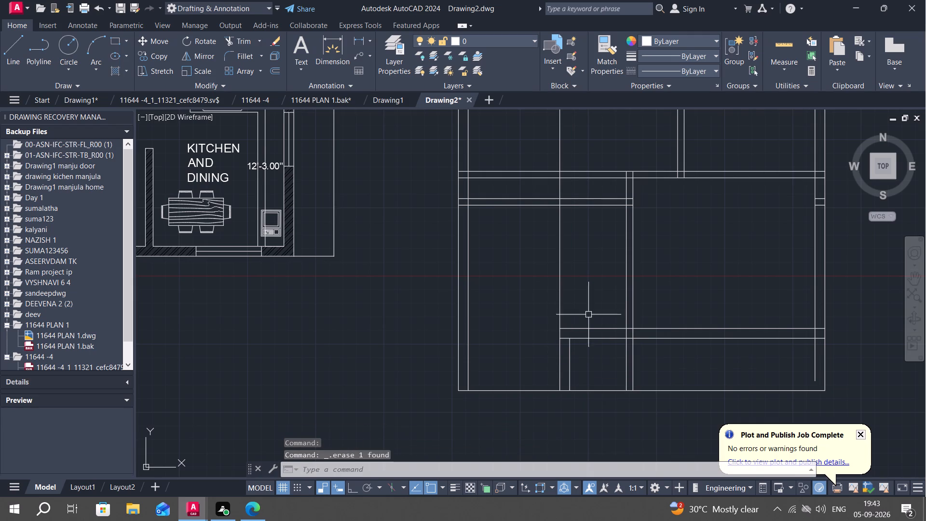
# Trim the lower front cross wall line's stub at the corner, and both lower partition lines within and below that wall.
pyautogui.moveTo(591, 344); pyautogui.dragTo(581, 339, button='middle')
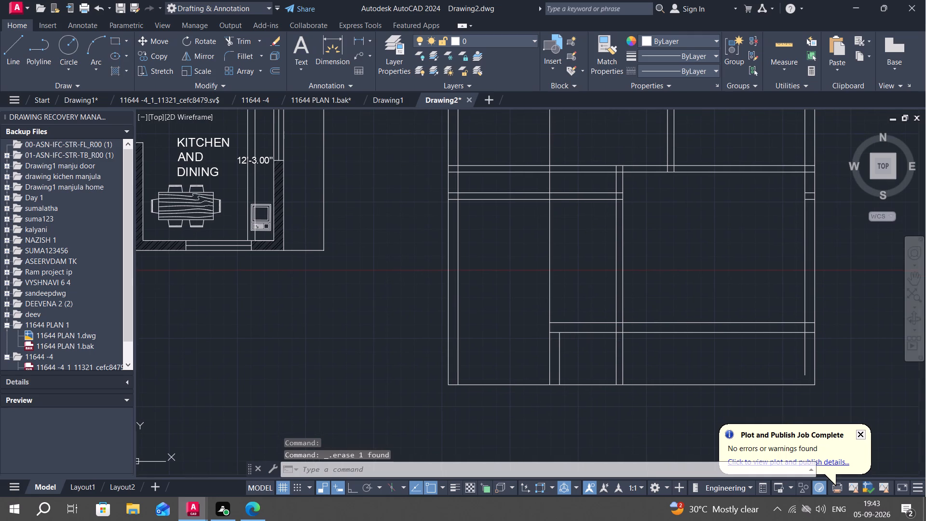
pyautogui.write('TR')
pyautogui.press('space')
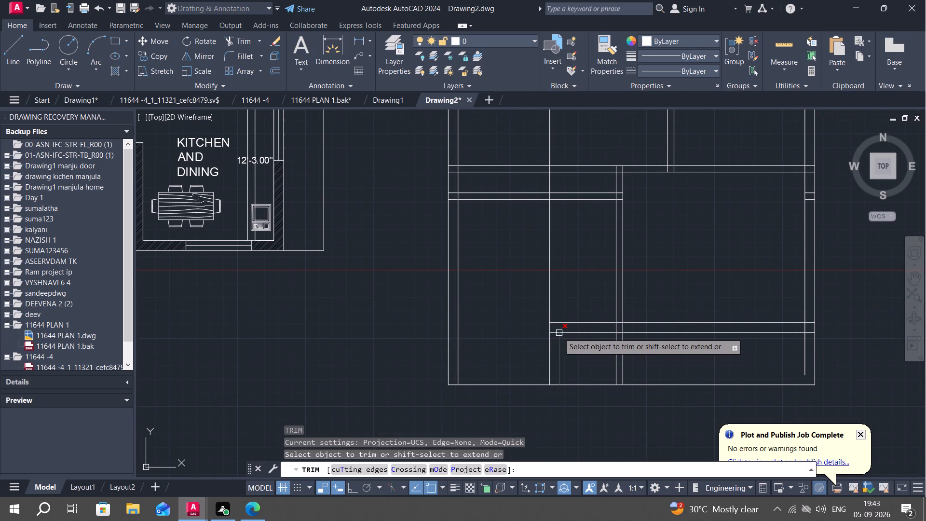
pyautogui.click(554, 335)
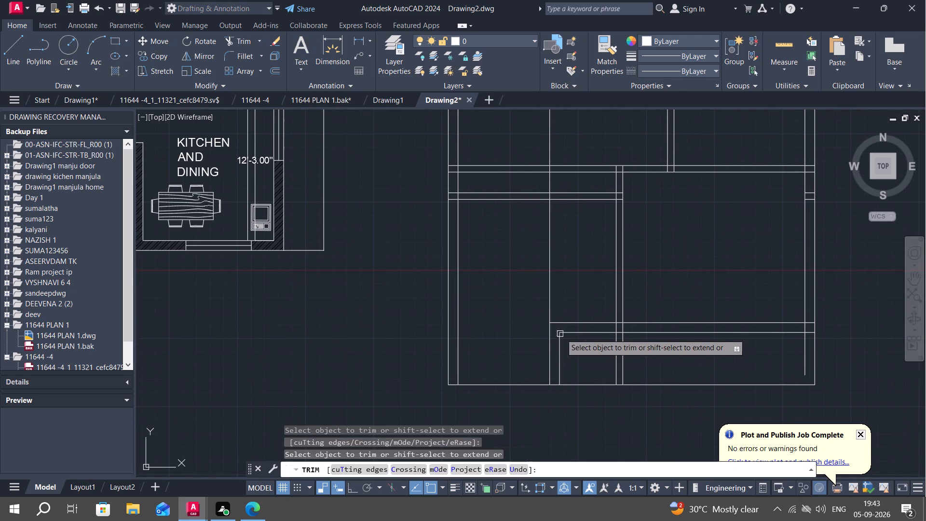
pyautogui.scroll(2, 622, 331)
pyautogui.moveTo(604, 327); pyautogui.dragTo(630, 325)
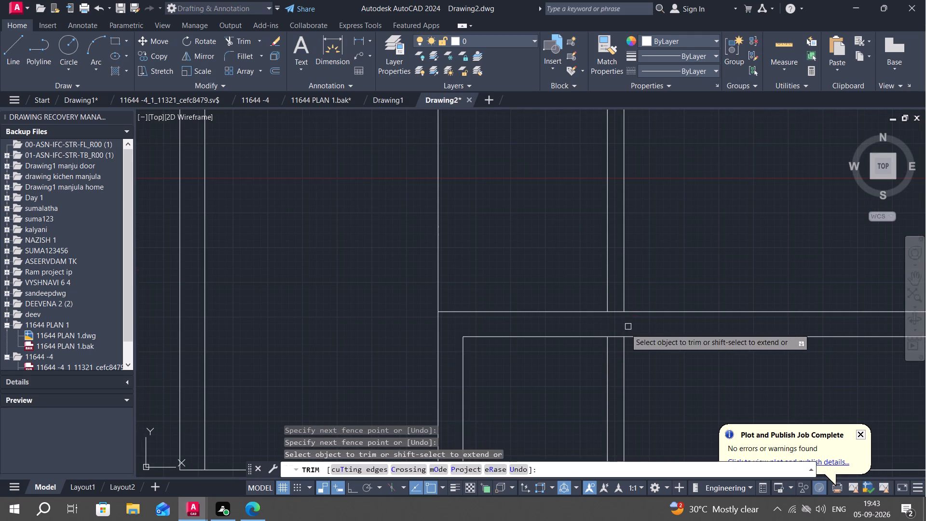
pyautogui.moveTo(582, 391); pyautogui.dragTo(638, 396)
pyautogui.press('Escape')
pyautogui.scroll(-1, 622, 385)
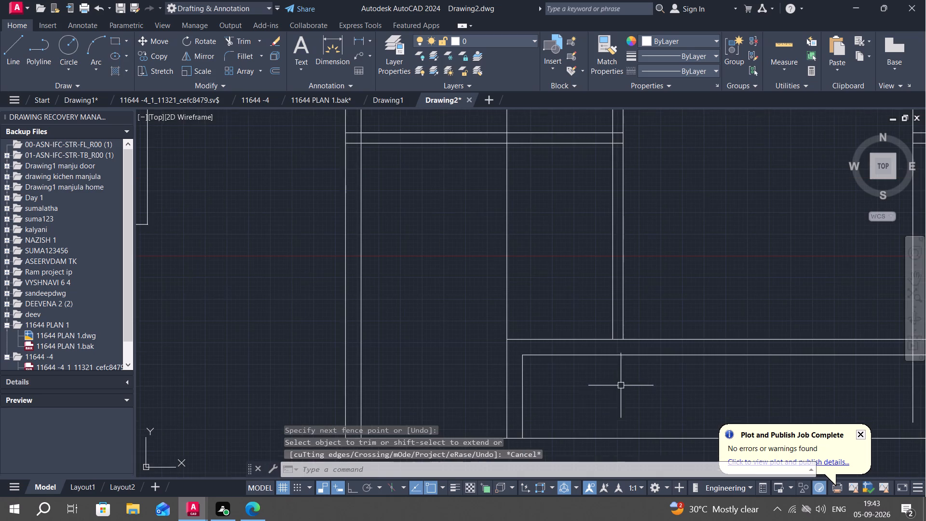
# Offset the vertical line 7' from the left inner wall 6" rightward as the room partition's second face.
pyautogui.moveTo(612, 394); pyautogui.dragTo(581, 390, button='middle')
pyautogui.scroll(-1, 581, 390)
pyautogui.middleClick(580, 395)
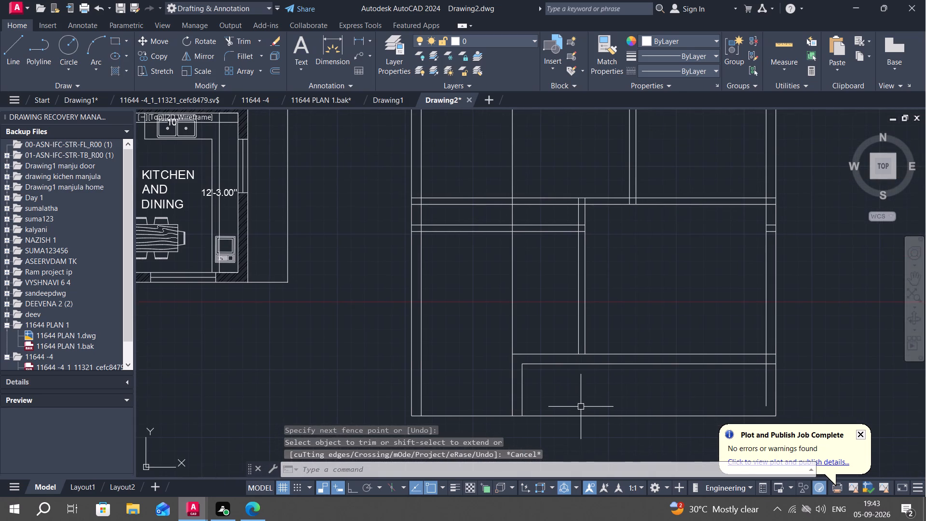
pyautogui.moveTo(581, 407); pyautogui.dragTo(584, 442, button='middle')
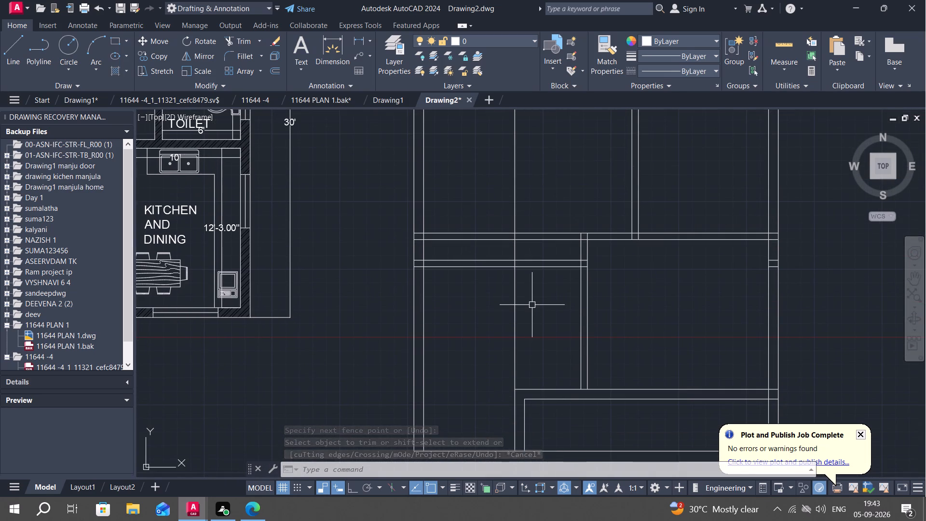
pyautogui.press('Escape')
pyautogui.write('O 6"')
pyautogui.press('space')
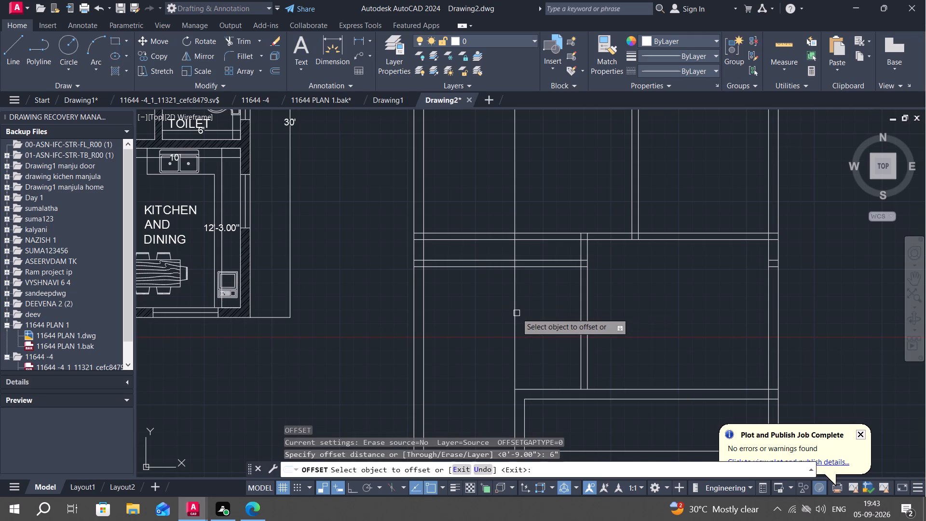
pyautogui.click(517, 313)
pyautogui.click(538, 318)
pyautogui.press('Escape')
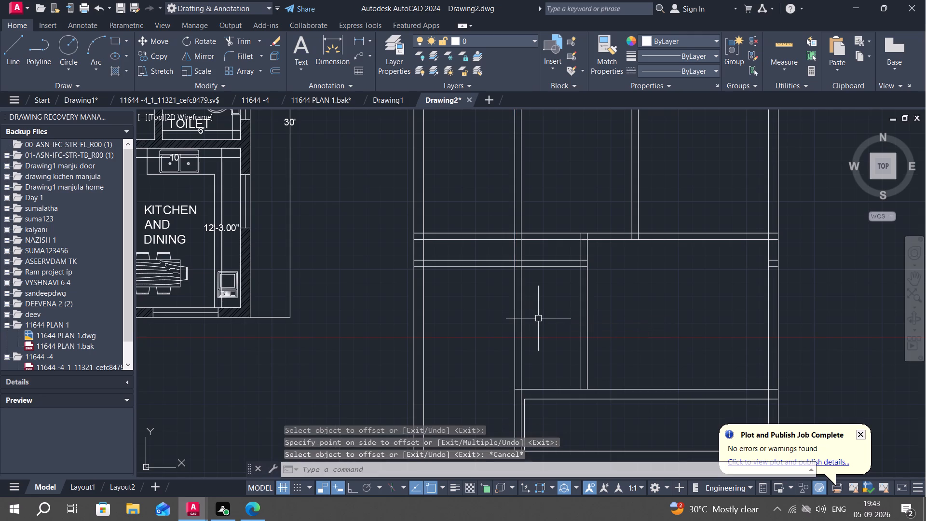
# Trim the 7' room partition's right line within the front cross wall and short cross wall, and delete its remainder above.
pyautogui.write('TR')
pyautogui.press('space')
pyautogui.click(520, 397)
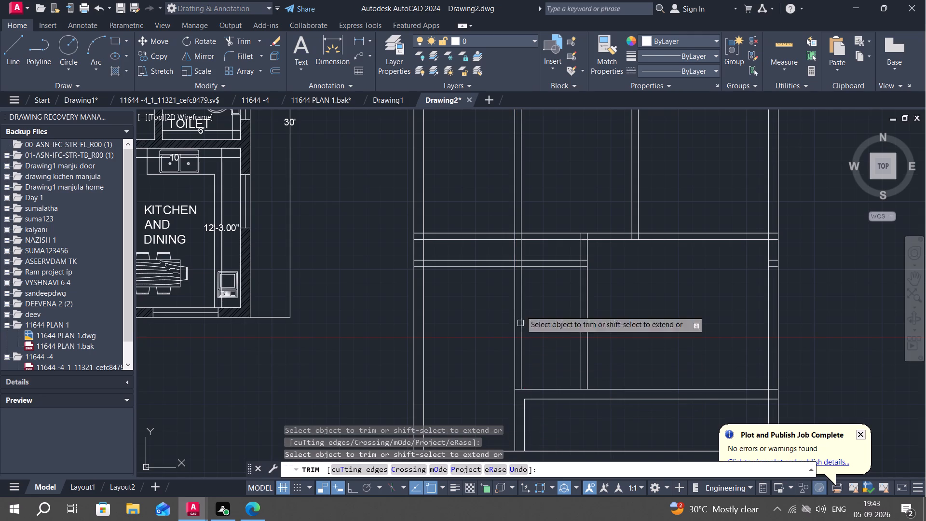
pyautogui.scroll(2, 520, 266)
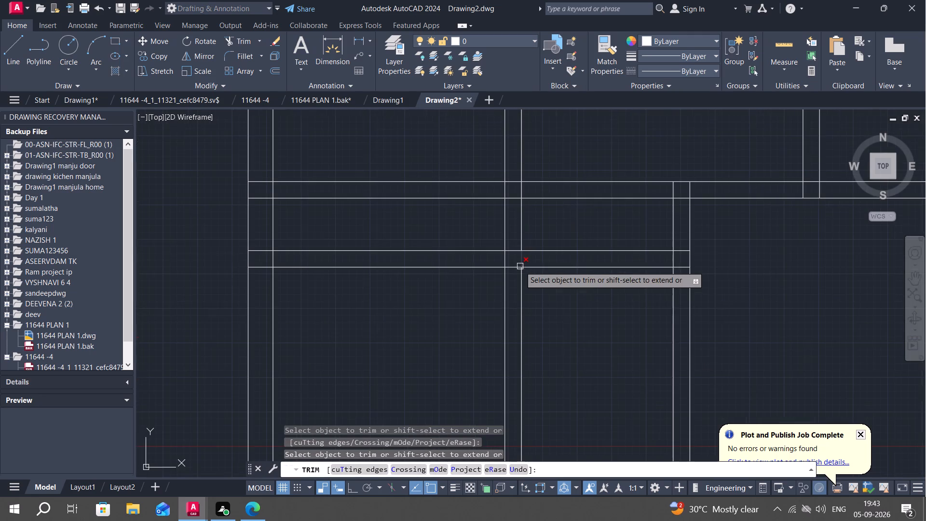
pyautogui.click(521, 258)
pyautogui.press('Escape')
pyautogui.scroll(-1, 544, 314)
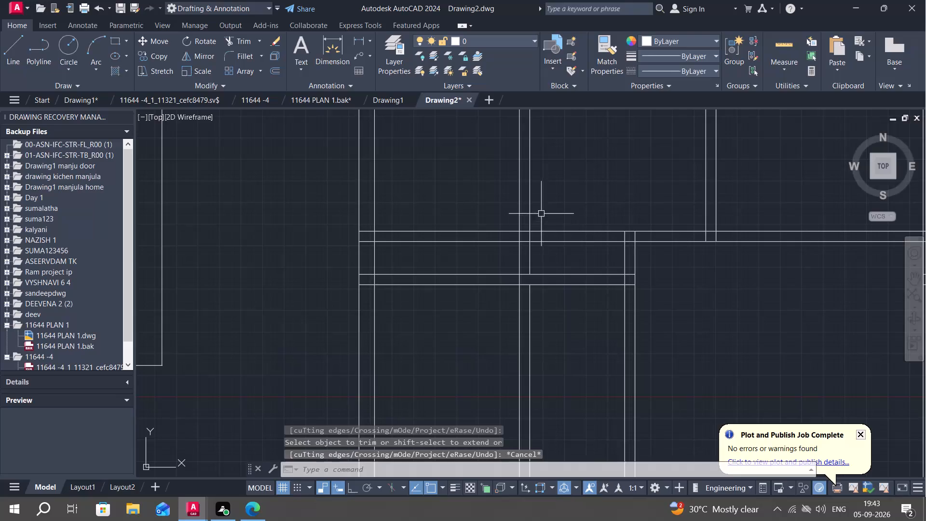
pyautogui.click(529, 225)
pyautogui.press('Delete')
# Trim the same partition's left line above the short cross wall and delete its leftover pieces above and within the long cross wall.
pyautogui.scroll(-2, 531, 226)
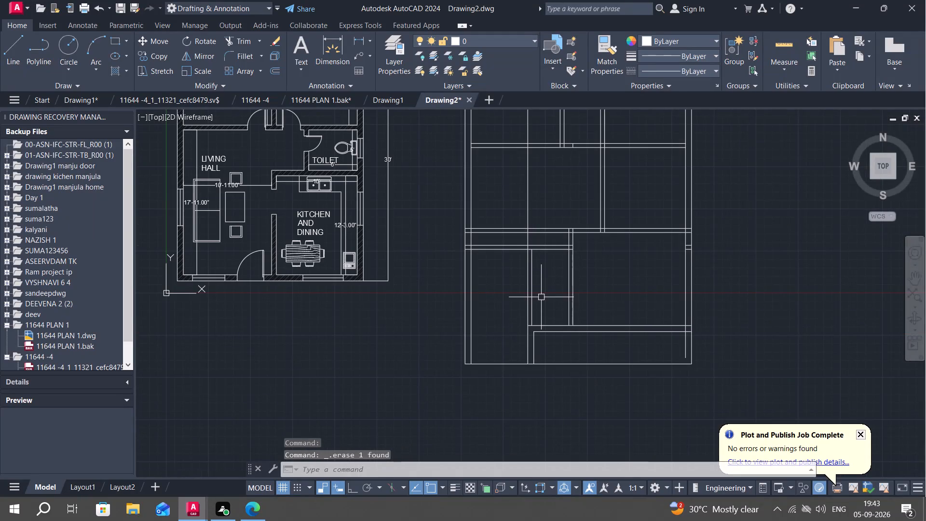
pyautogui.moveTo(541, 297); pyautogui.dragTo(541, 320, button='middle')
pyautogui.press('t')
pyautogui.press('r')
pyautogui.press('space')
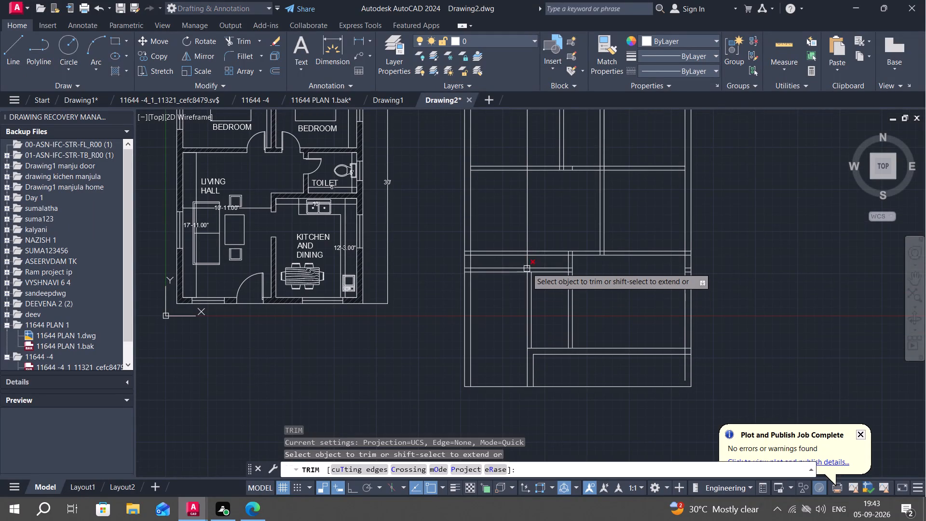
pyautogui.click(527, 263)
pyautogui.click(527, 234)
pyautogui.press('Escape')
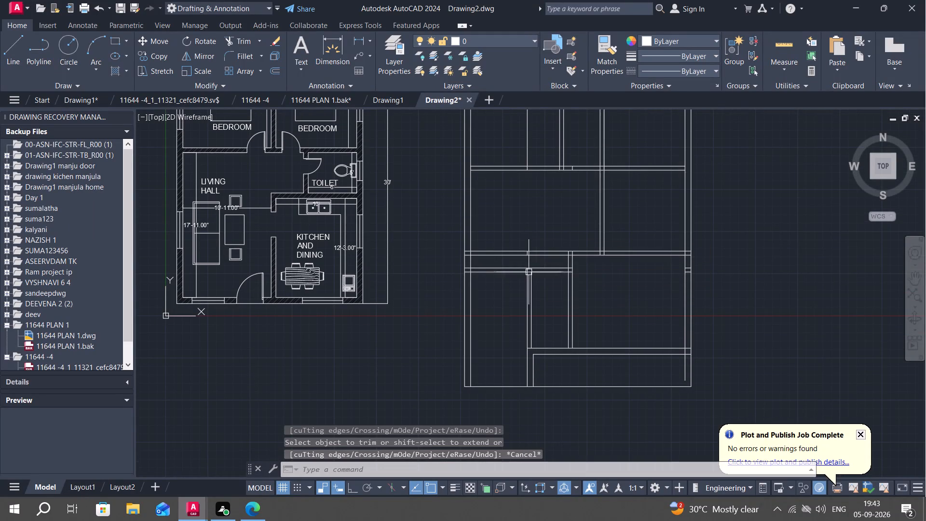
pyautogui.click(526, 135)
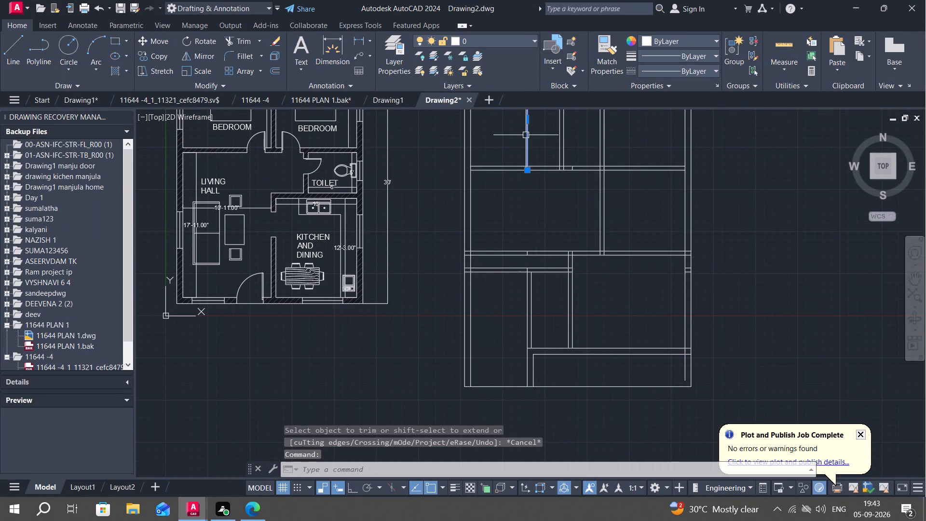
pyautogui.press('Delete')
pyautogui.scroll(2, 526, 241)
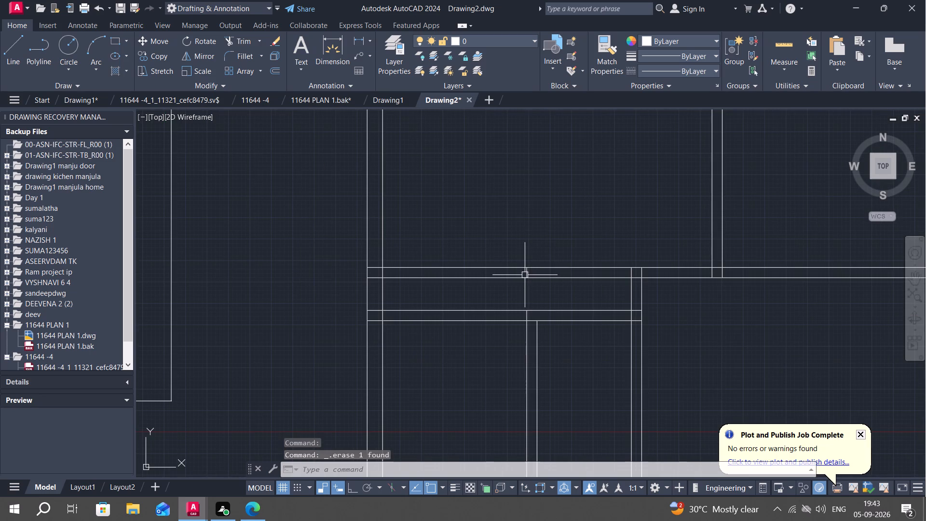
pyautogui.click(525, 275)
pyautogui.press('Delete')
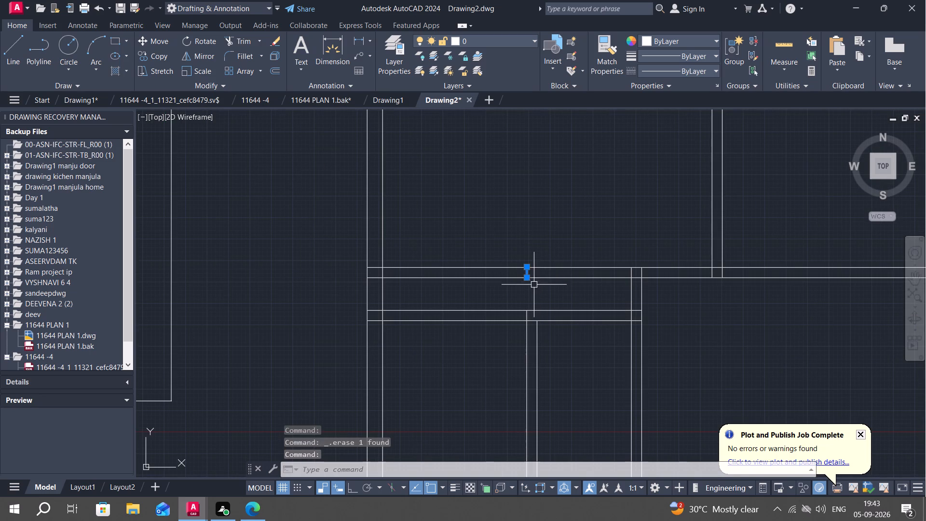
pyautogui.press('Delete')
# Extend the partition's right line up to the upper line of the short cross wall.
pyautogui.scroll(-1, 553, 337)
pyautogui.moveTo(558, 357); pyautogui.dragTo(526, 317, button='middle')
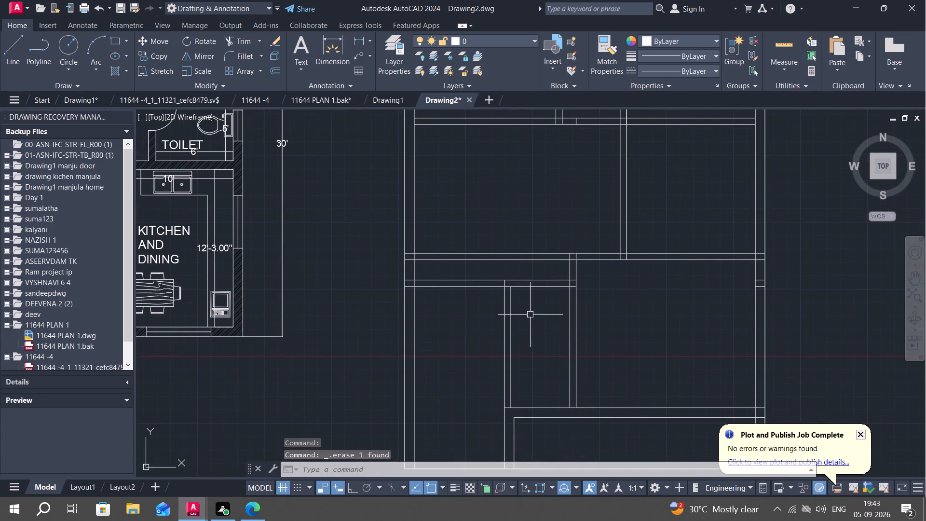
pyautogui.write('TR')
pyautogui.press('Escape')
pyautogui.moveTo(520, 384); pyautogui.dragTo(543, 317, button='middle')
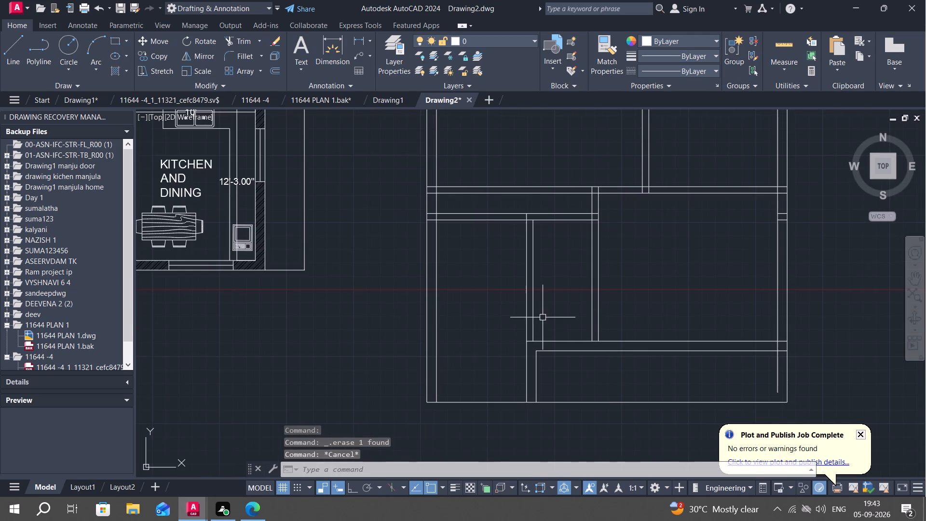
pyautogui.press('Escape')
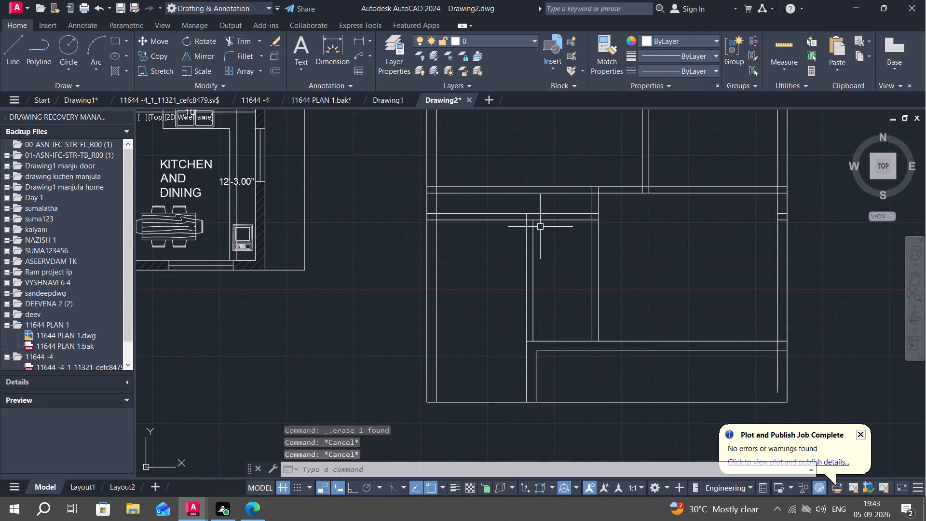
pyautogui.write('EX')
pyautogui.press('space')
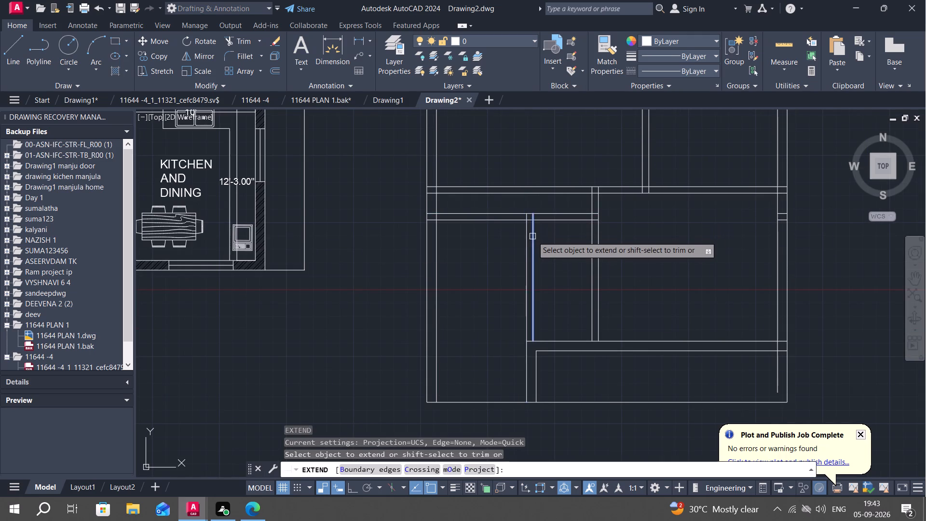
pyautogui.click(532, 236)
pyautogui.press('Escape')
# Trim the partition and short cross wall into a clean corner, removing the cross wall lines to its right and inside the next partition.
pyautogui.write('TR')
pyautogui.press('space')
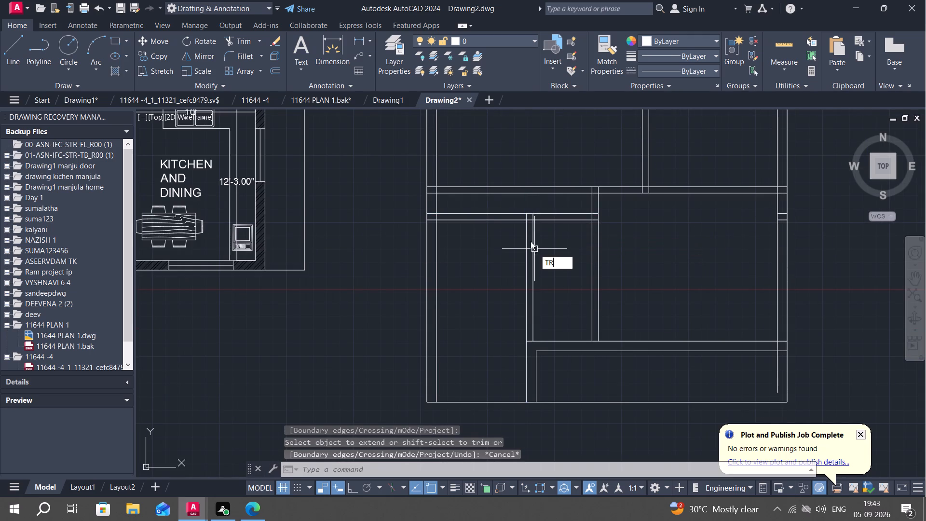
pyautogui.scroll(3, 529, 220)
pyautogui.click(517, 212)
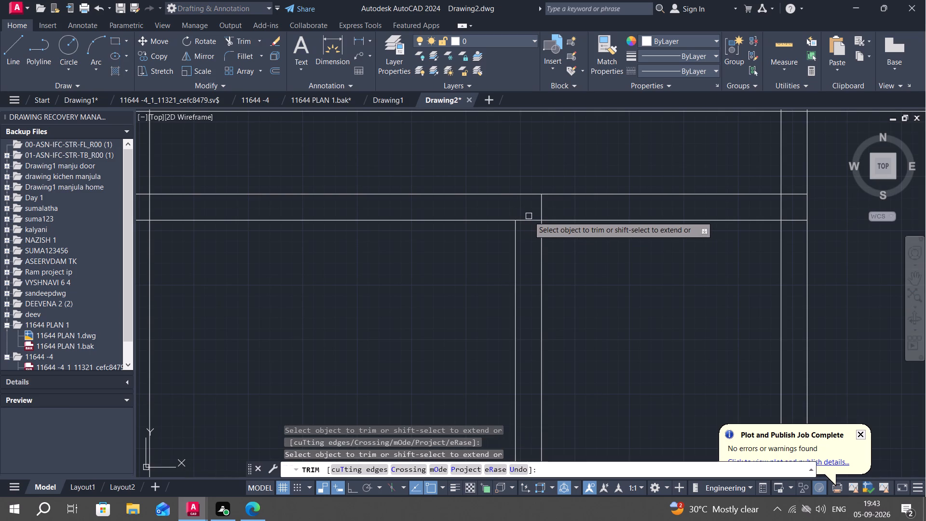
pyautogui.click(529, 221)
pyautogui.moveTo(607, 185); pyautogui.dragTo(622, 231)
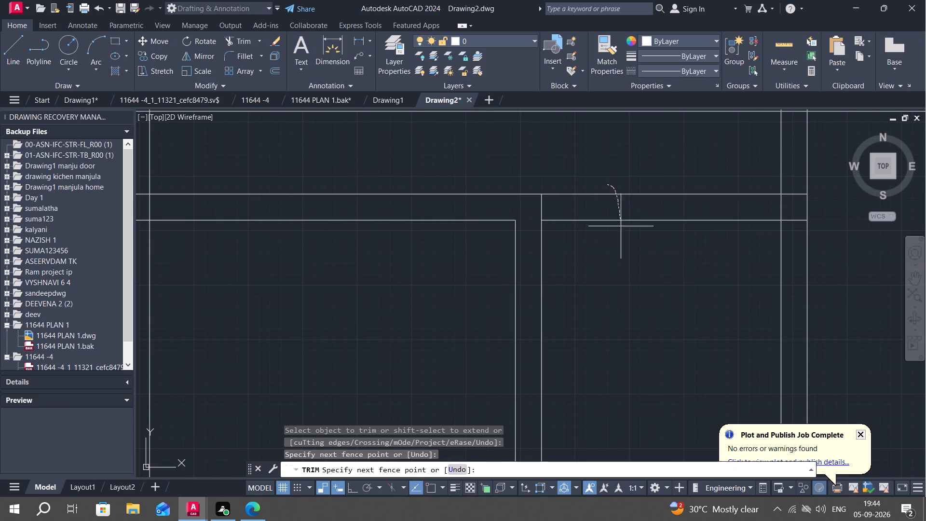
pyautogui.moveTo(622, 231); pyautogui.dragTo(623, 237)
pyautogui.click(795, 192)
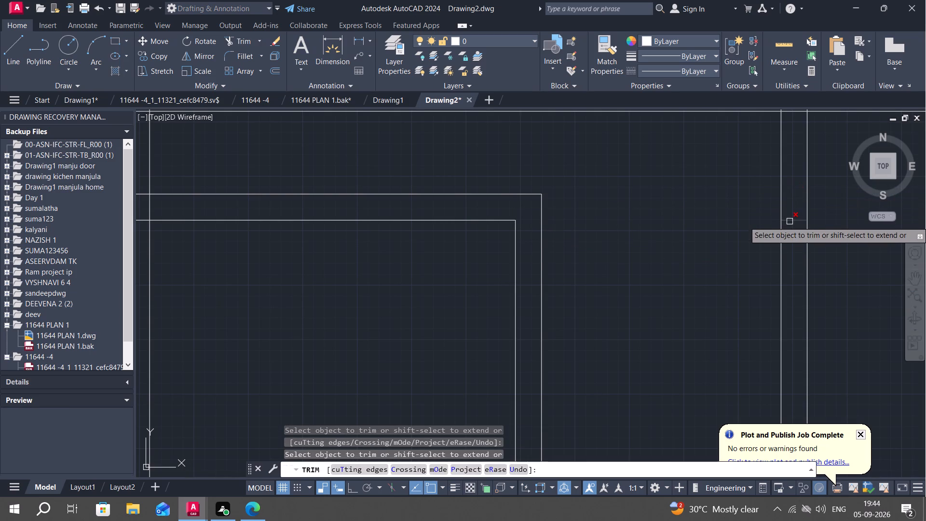
pyautogui.click(790, 221)
pyautogui.scroll(-2, 654, 321)
pyautogui.moveTo(635, 328); pyautogui.dragTo(626, 180, button='middle')
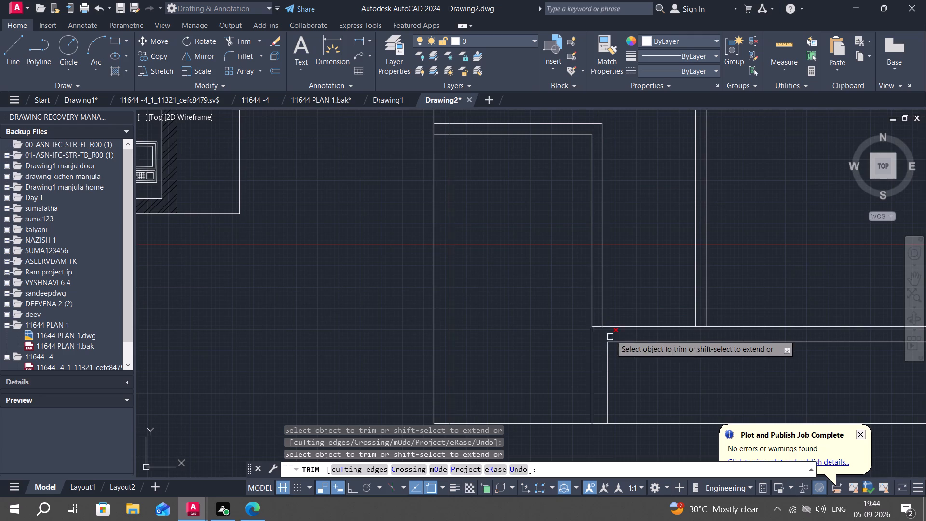
pyautogui.moveTo(620, 297); pyautogui.dragTo(601, 287, button='middle')
pyautogui.press('Escape')
# Offset the upper line of the front cross wall 7' upward.
pyautogui.moveTo(616, 272); pyautogui.dragTo(595, 352, button='middle')
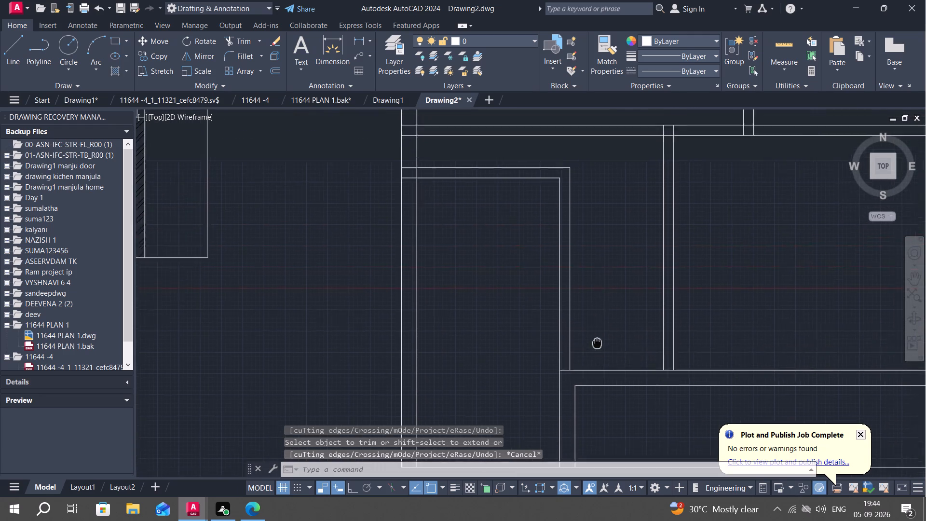
pyautogui.moveTo(595, 352); pyautogui.dragTo(594, 356, button='middle')
pyautogui.write('O')
pyautogui.press('space')
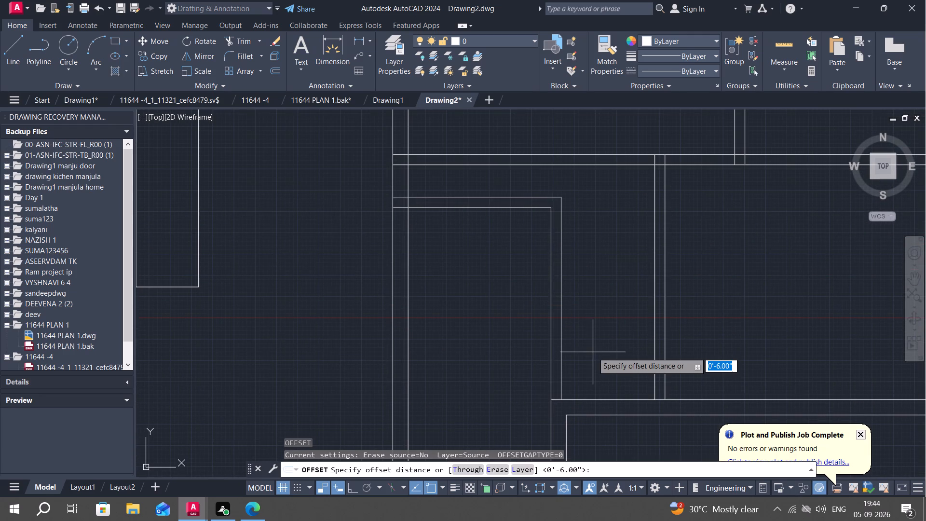
pyautogui.press('4')
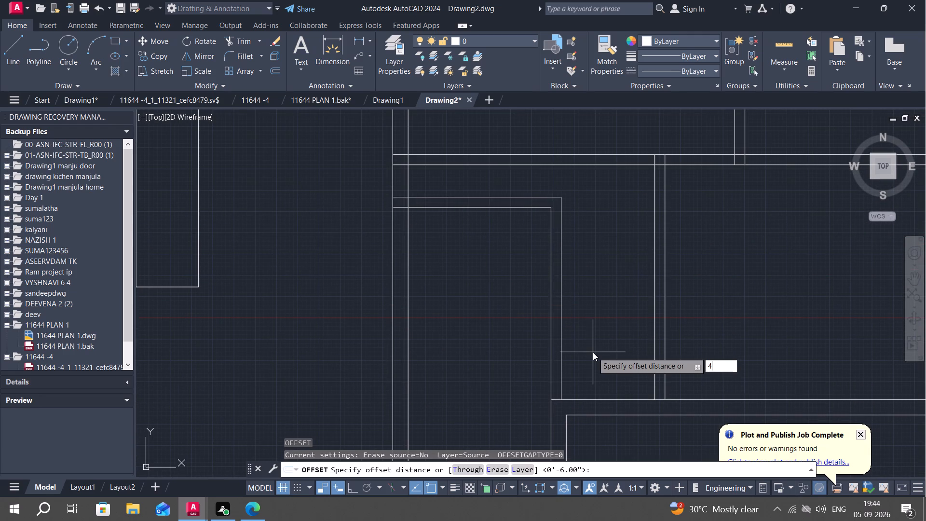
pyautogui.press('BackSpace')
pyautogui.write('O')
pyautogui.press('space')
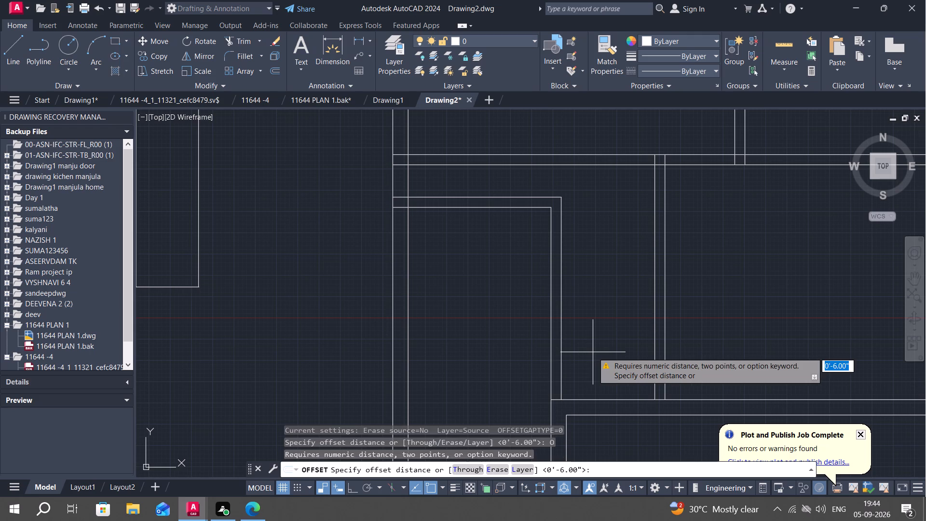
pyautogui.write("7'")
pyautogui.press('space')
pyautogui.click(595, 400)
pyautogui.click(602, 286)
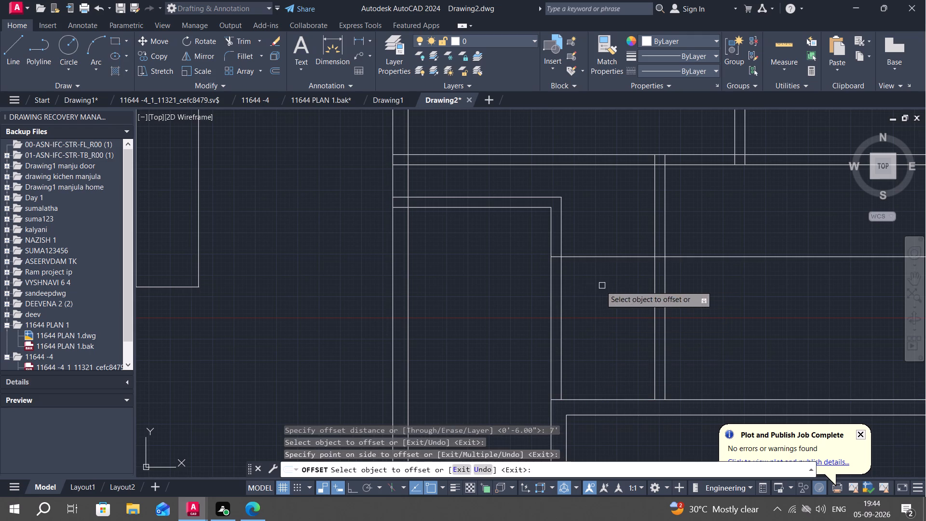
pyautogui.press('Escape')
# Trim the 7' offset line where it runs past the second vertical partition's right face.
pyautogui.write('TR')
pyautogui.press('space')
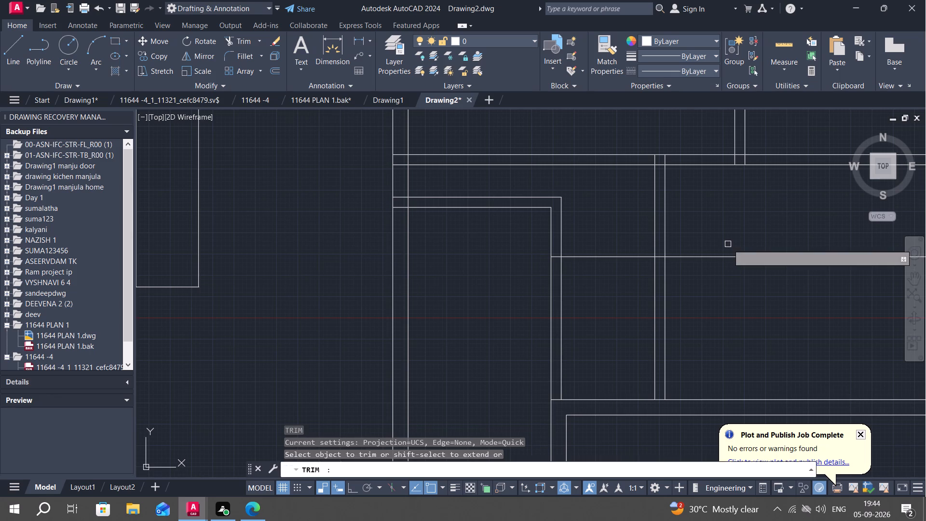
pyautogui.click(730, 258)
pyautogui.press('Escape')
# Offset the trimmed horizontal line 6" upward as the second face of the small cross partition.
pyautogui.write('O 6"')
pyautogui.press('space')
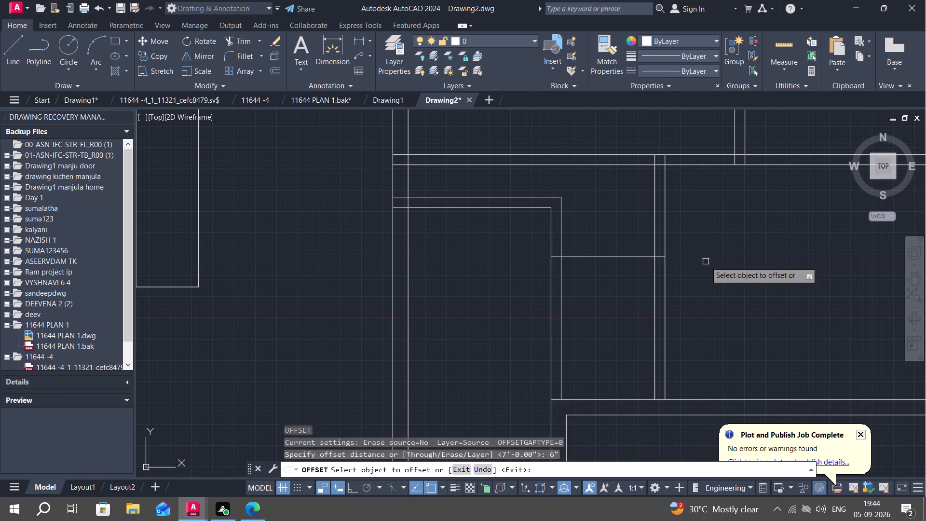
pyautogui.click(640, 258)
pyautogui.click(590, 212)
pyautogui.press('Escape')
# Trim both long cross wall lines between the left outer wall and the second vertical partition.
pyautogui.moveTo(616, 221); pyautogui.dragTo(592, 305, button='middle')
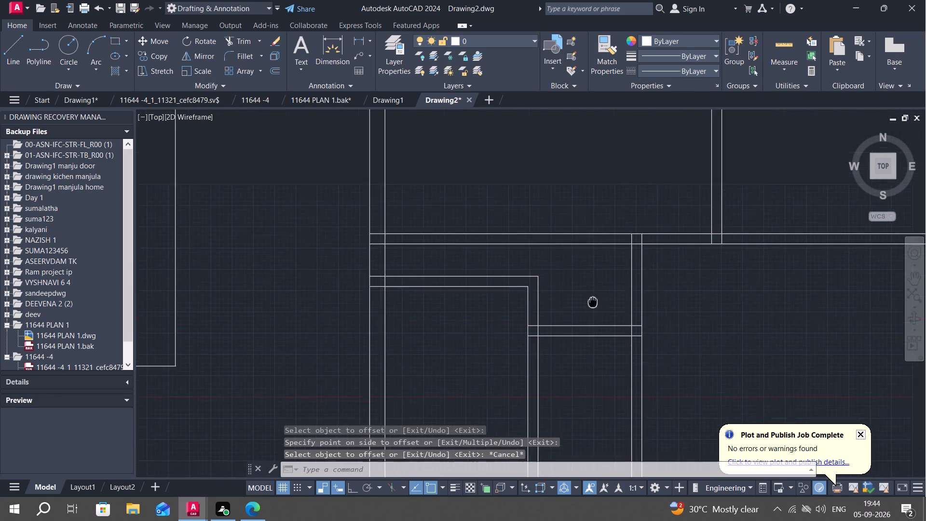
pyautogui.scroll(-1, 588, 305)
pyautogui.moveTo(590, 276); pyautogui.dragTo(587, 286, button='middle')
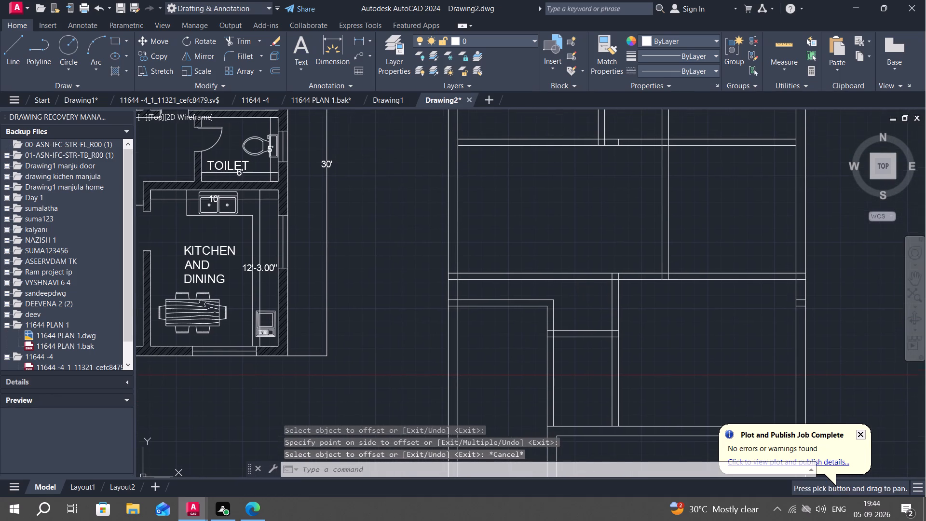
pyautogui.write('TR')
pyautogui.press('space')
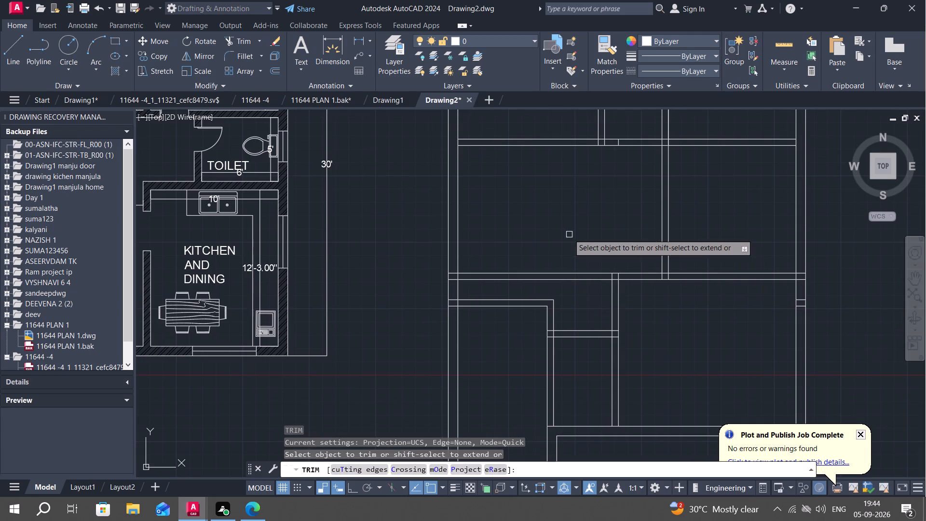
pyautogui.moveTo(569, 234); pyautogui.dragTo(574, 302)
# Trim the stubs of the long and short cross walls lying inside the left outer wall.
pyautogui.scroll(2, 464, 282)
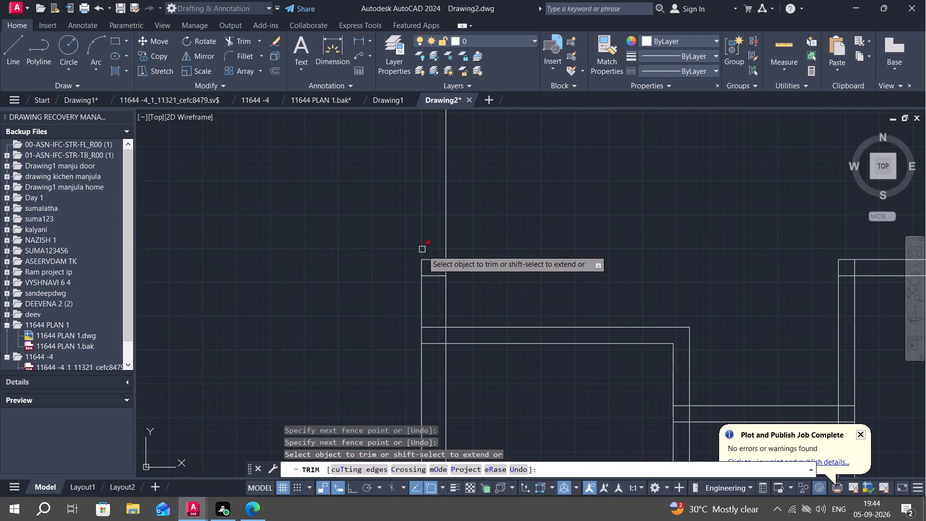
pyautogui.moveTo(435, 255); pyautogui.dragTo(434, 278)
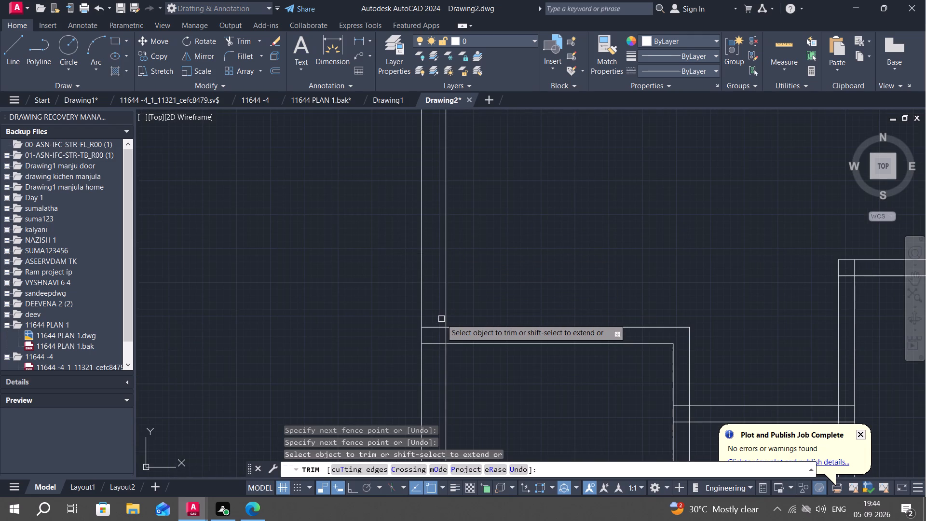
pyautogui.moveTo(436, 319); pyautogui.dragTo(438, 338)
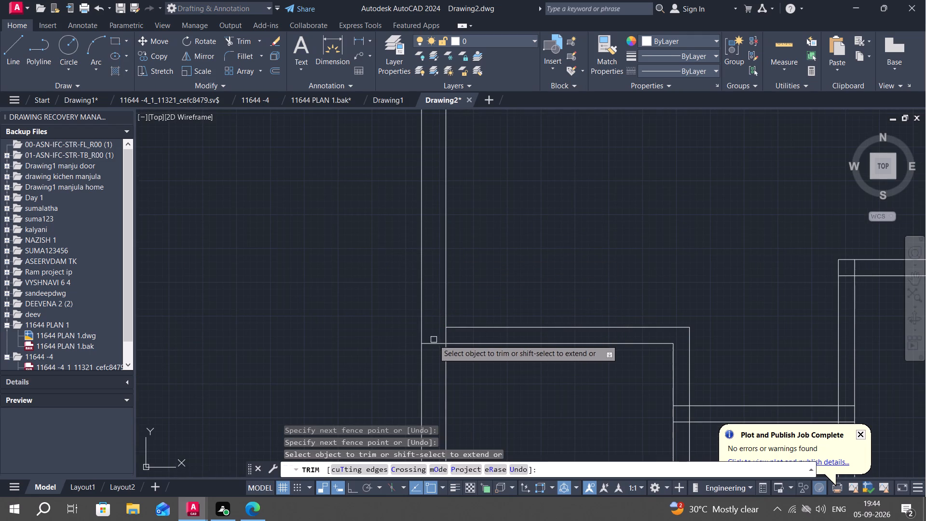
pyautogui.click(435, 341)
pyautogui.press('Escape')
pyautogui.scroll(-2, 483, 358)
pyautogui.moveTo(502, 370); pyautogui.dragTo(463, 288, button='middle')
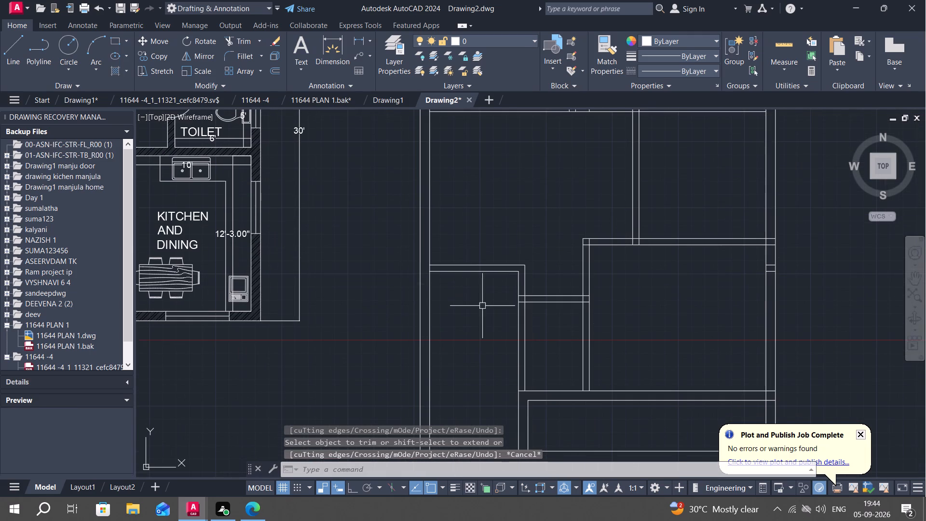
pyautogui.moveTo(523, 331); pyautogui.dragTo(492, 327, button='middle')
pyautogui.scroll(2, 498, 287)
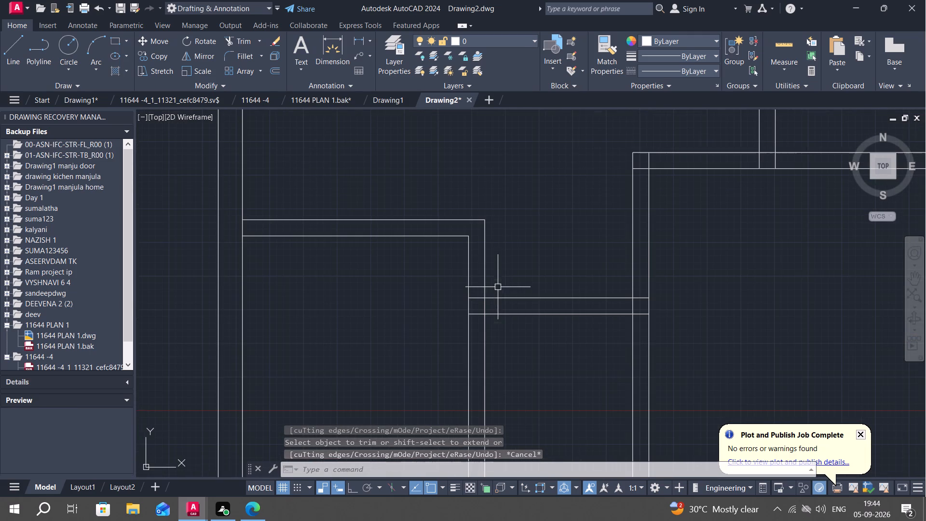
# Trim the overlapping lines where the short cross wall meets the two vertical partitions on either side of it.
pyautogui.write('TR')
pyautogui.press('space')
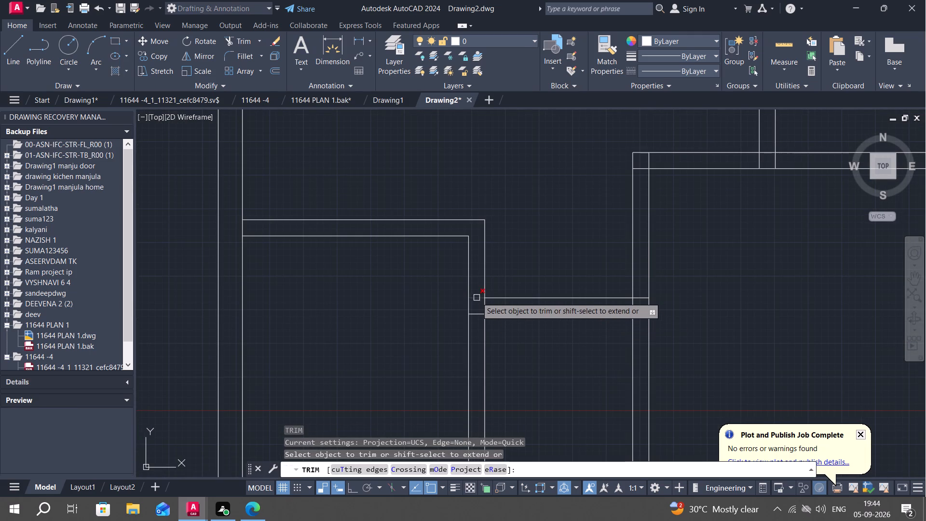
pyautogui.click(475, 295)
pyautogui.click(476, 317)
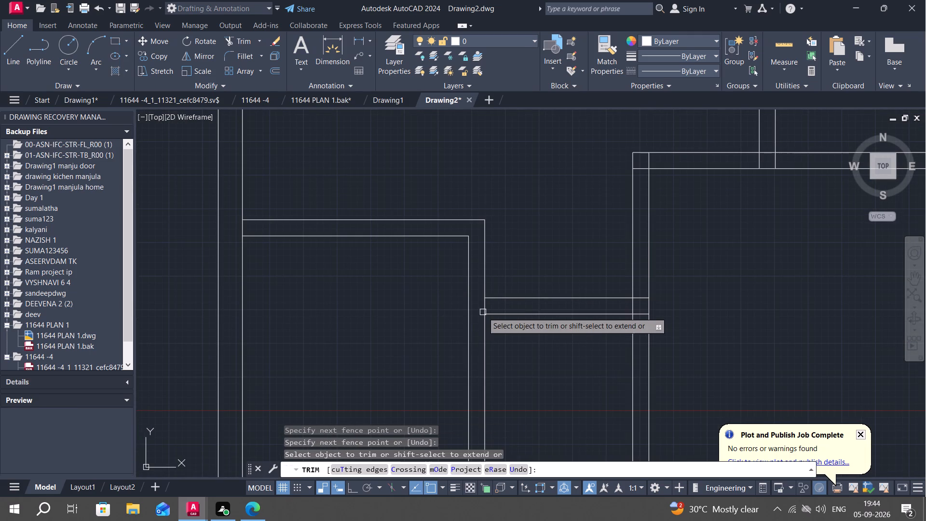
pyautogui.click(483, 310)
pyautogui.click(635, 305)
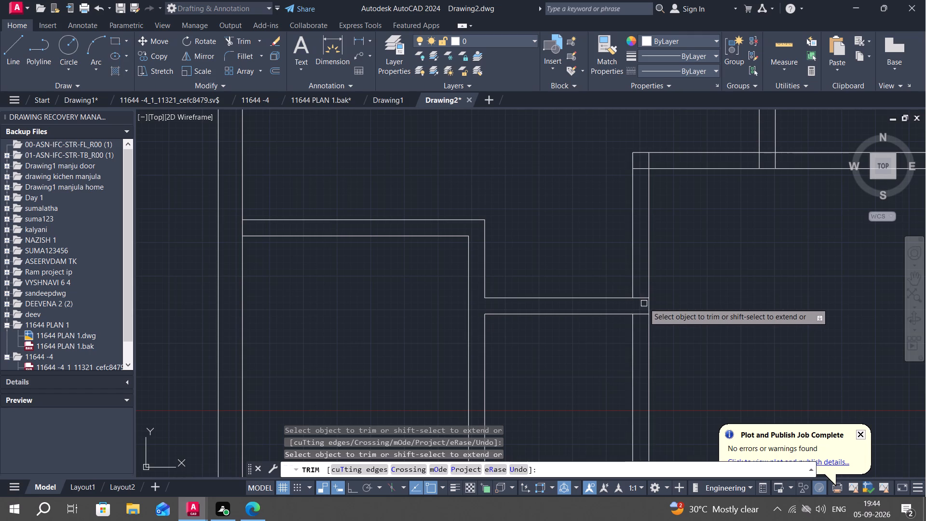
pyautogui.click(640, 298)
pyautogui.click(640, 317)
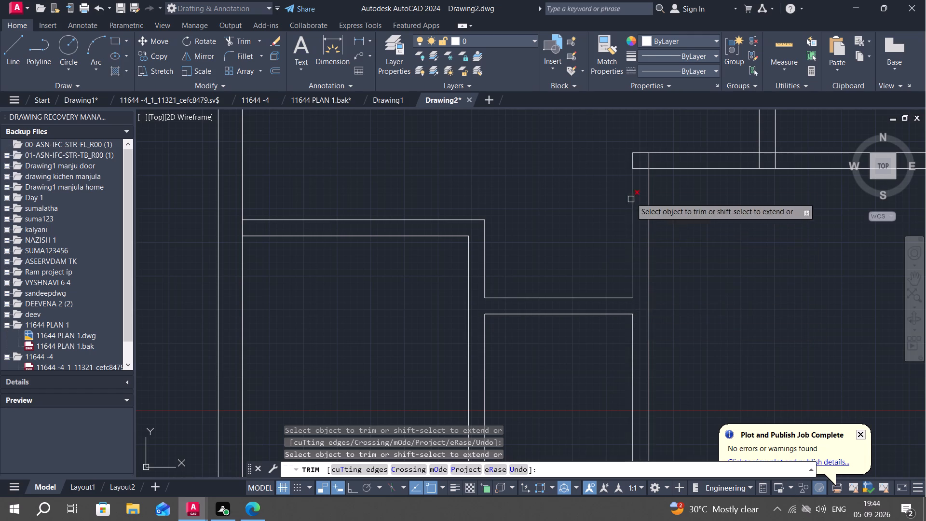
# Trim the long cross wall's overlaps at its corner with the second vertical partition and at the partition rising above it.
pyautogui.moveTo(643, 177); pyautogui.dragTo(649, 162)
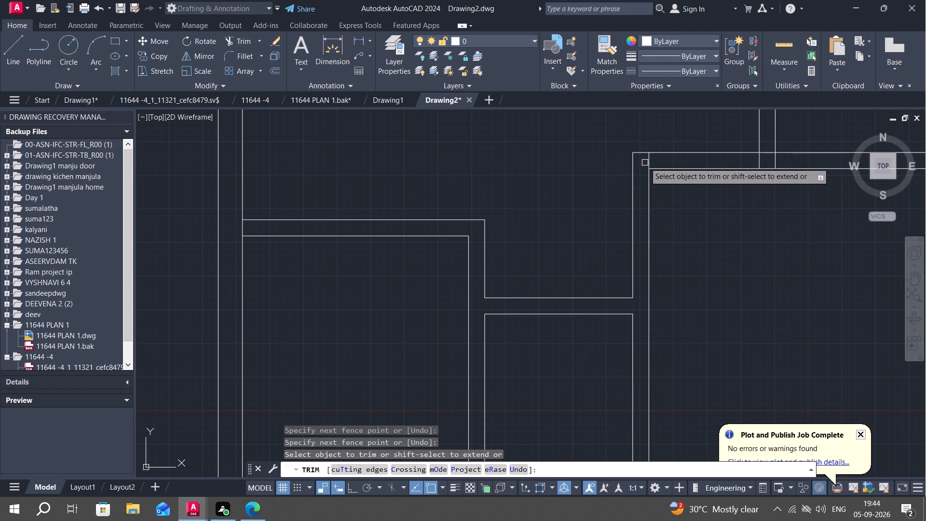
pyautogui.click(648, 162)
pyautogui.moveTo(776, 208); pyautogui.dragTo(671, 340, button='middle')
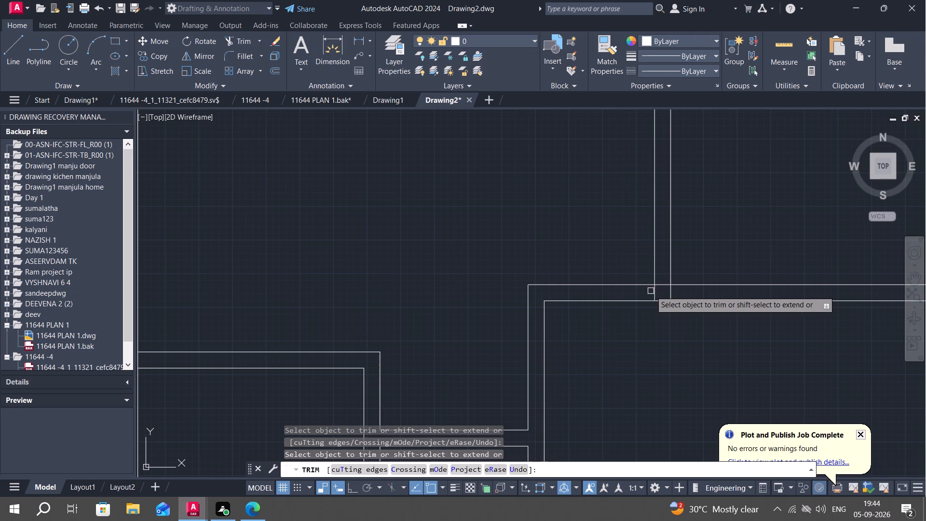
pyautogui.moveTo(652, 291); pyautogui.dragTo(663, 284)
pyautogui.click(669, 293)
pyautogui.press('Escape')
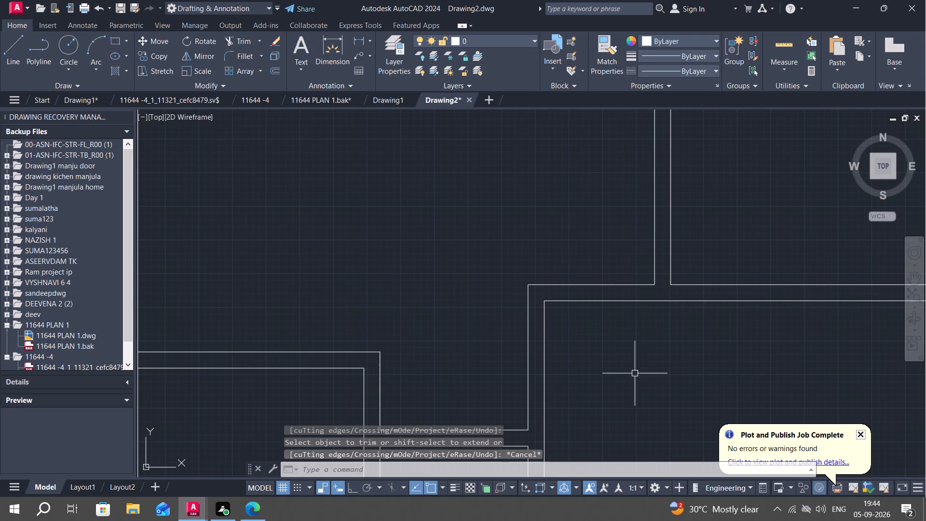
# Trim the cross wall ends and stray stub inside the right outer wall, plus the inner face across that junction.
pyautogui.scroll(-2, 635, 373)
pyautogui.moveTo(635, 373); pyautogui.dragTo(619, 273, button='middle')
pyautogui.write('TR')
pyautogui.press('space')
pyautogui.scroll(2, 772, 271)
pyautogui.click(753, 270)
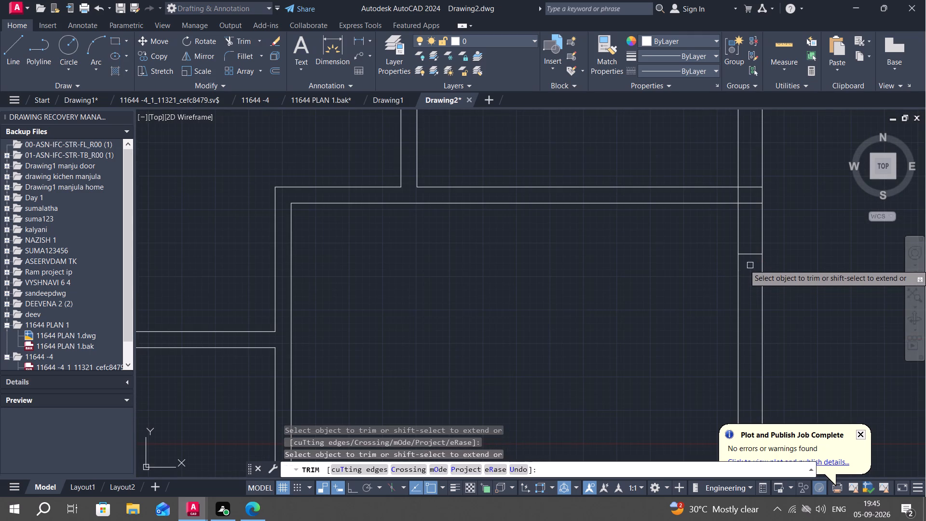
pyautogui.click(749, 256)
pyautogui.click(754, 204)
pyautogui.click(750, 188)
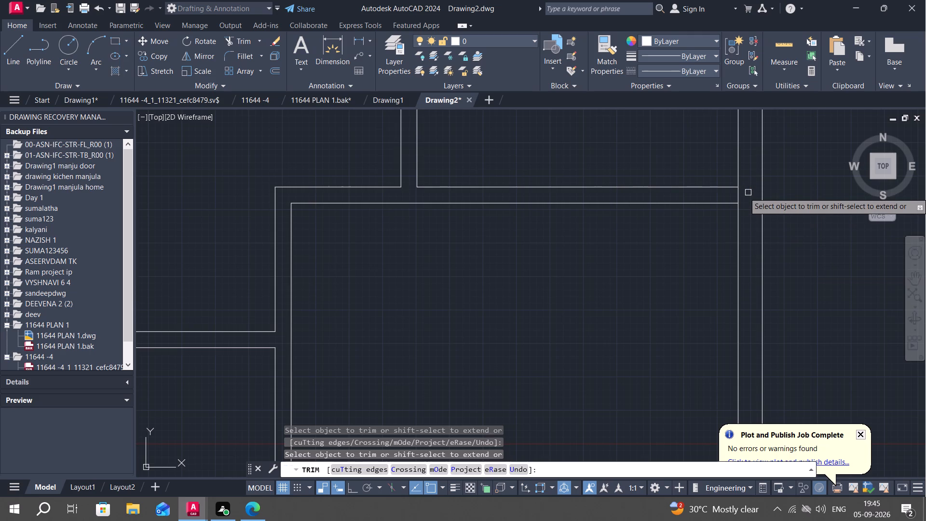
pyautogui.click(737, 193)
# Trim the right outer wall's inner line below and through the lower cross wall, and the cross wall's upper line past it.
pyautogui.scroll(-2, 669, 294)
pyautogui.moveTo(654, 344); pyautogui.dragTo(652, 222, button='middle')
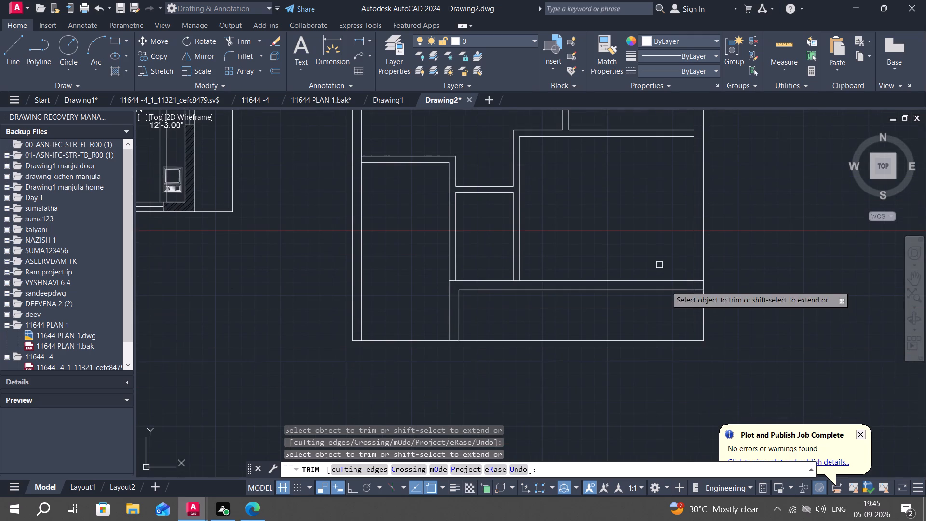
pyautogui.click(694, 299)
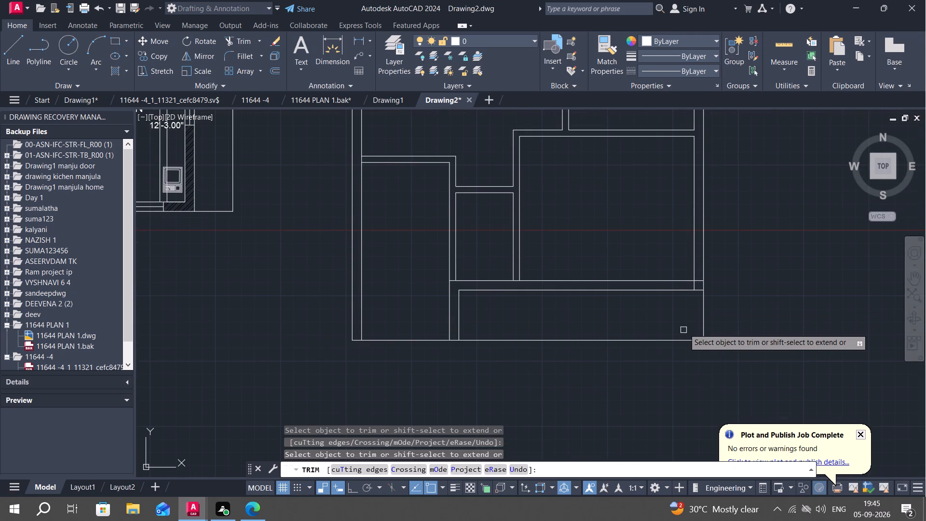
pyautogui.scroll(1, 697, 292)
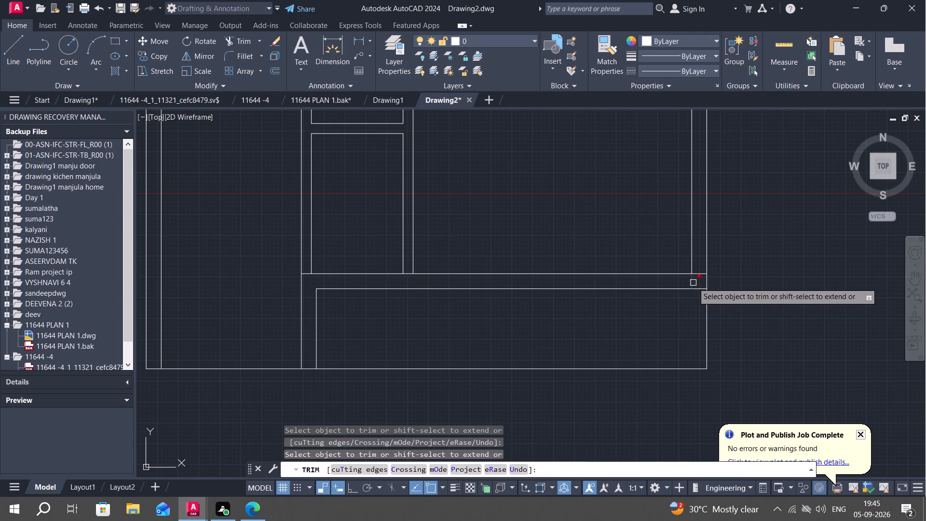
pyautogui.click(693, 283)
pyautogui.click(699, 273)
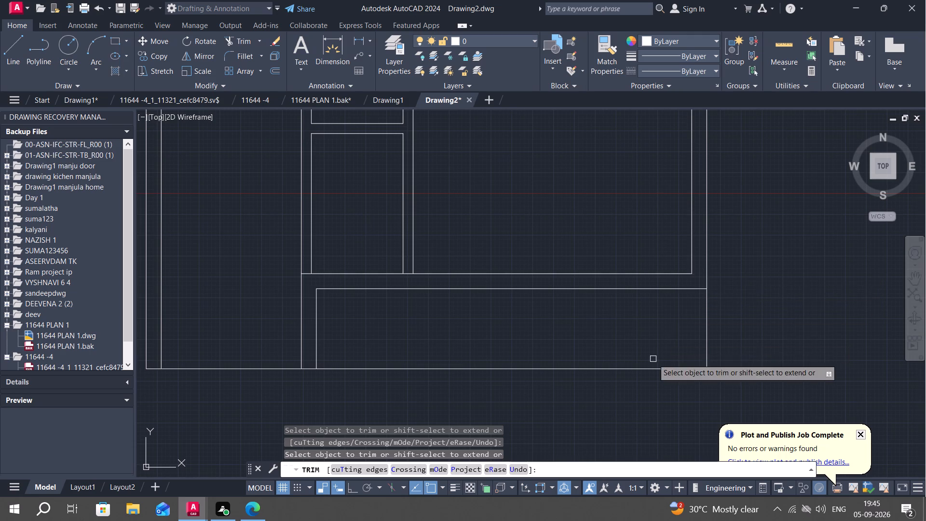
pyautogui.scroll(-1, 653, 359)
pyautogui.moveTo(551, 337); pyautogui.dragTo(564, 393, button='middle')
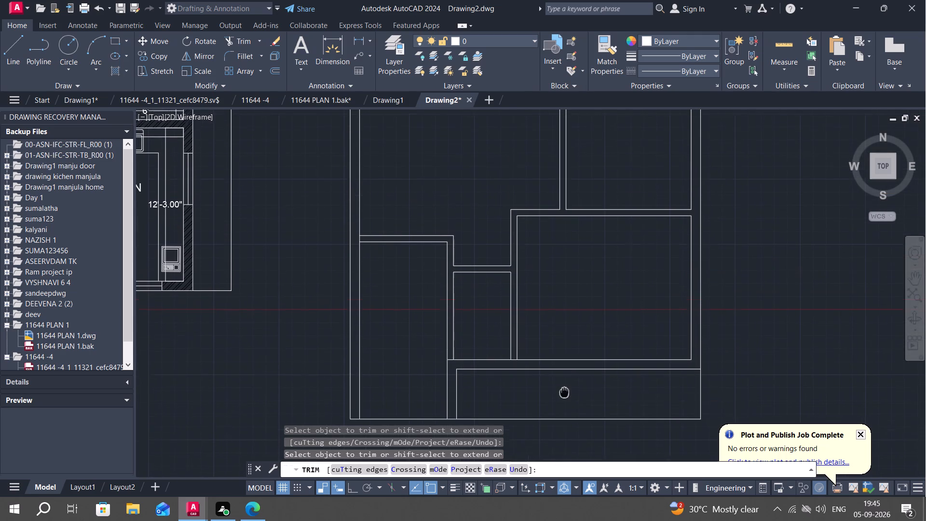
pyautogui.press('Escape')
# Mark an opening in the lower cross wall with a short line across its thickness, offset 4' to the right.
pyautogui.press('l')
pyautogui.press('space')
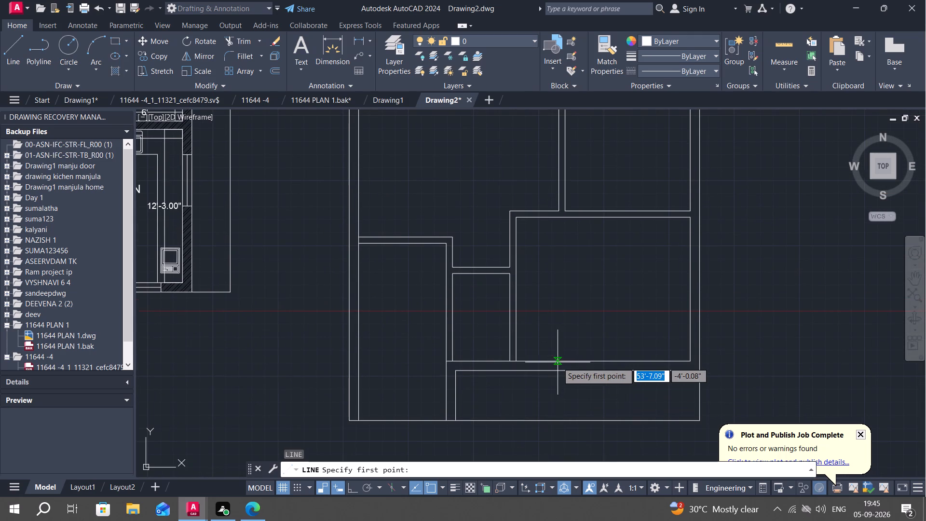
pyautogui.click(558, 362)
pyautogui.click(560, 373)
pyautogui.press('Escape')
pyautogui.write('O 4')
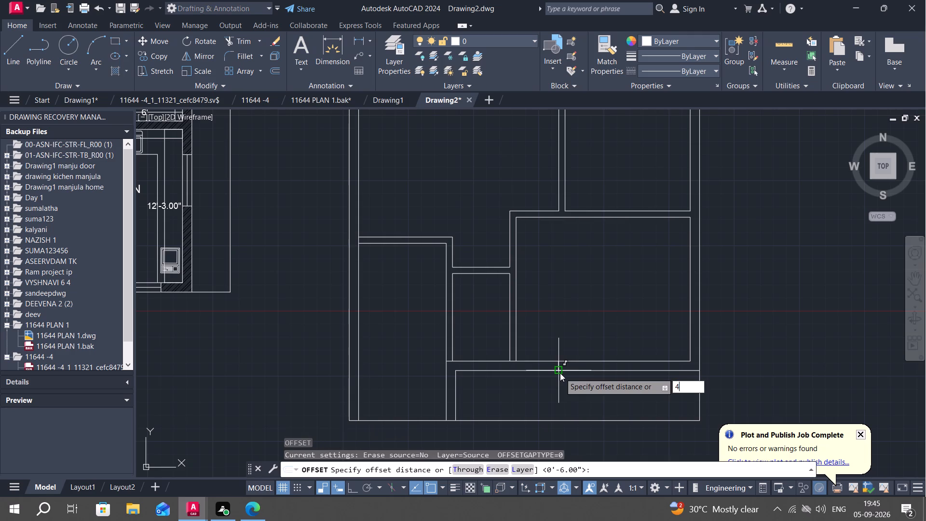
pyautogui.write("'")
pyautogui.press('space')
pyautogui.click(556, 364)
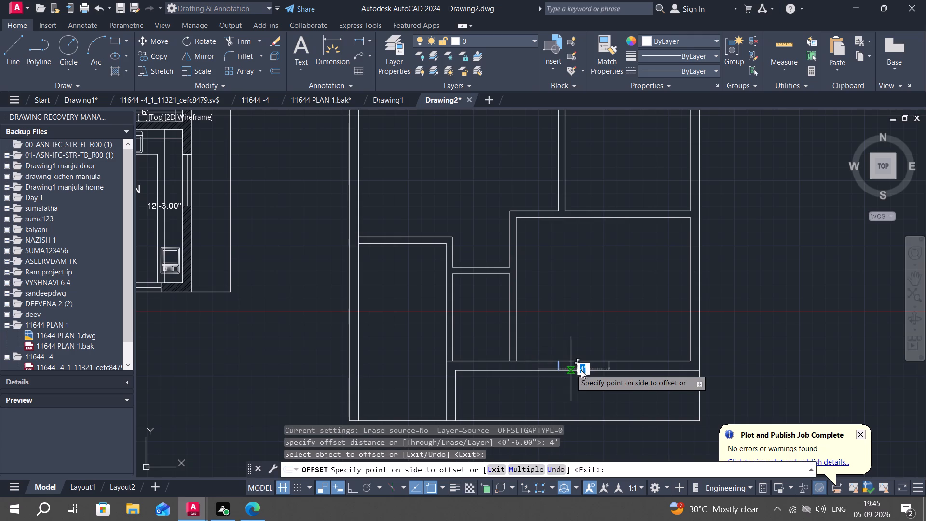
pyautogui.click(586, 369)
pyautogui.click(626, 384)
# Mark an opening in the right outer wall beside the lower-right room with a line across it, offset 4' upward.
pyautogui.moveTo(626, 388); pyautogui.dragTo(603, 399, button='middle')
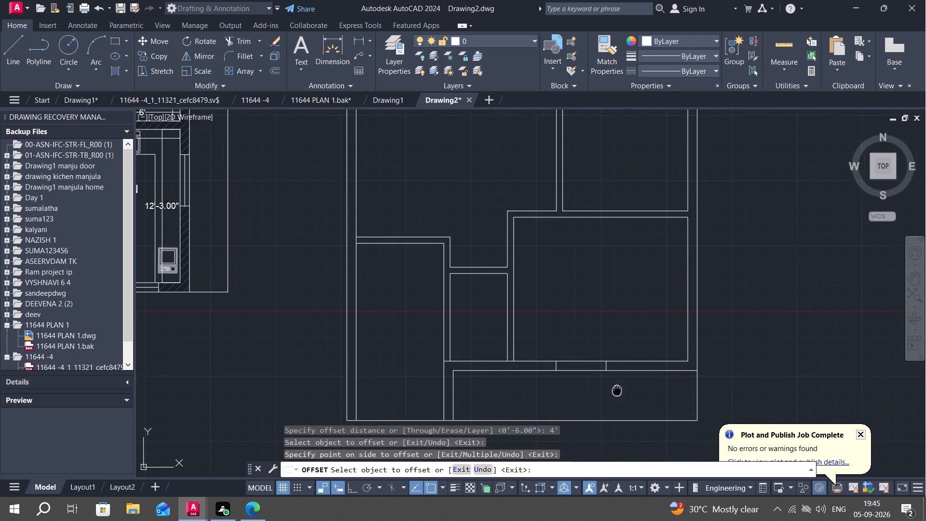
pyautogui.moveTo(603, 399); pyautogui.dragTo(579, 417, button='middle')
pyautogui.write('L')
pyautogui.press('space')
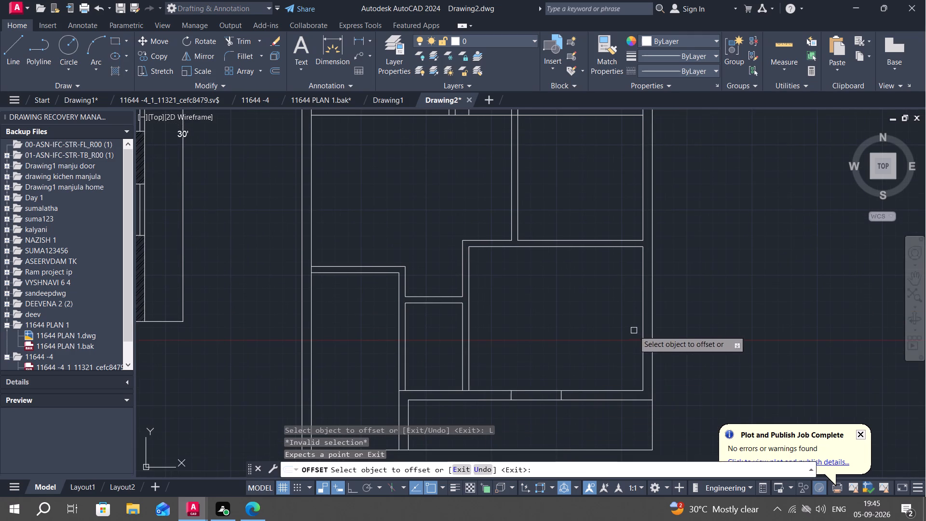
pyautogui.press('Escape')
pyautogui.write('L')
pyautogui.press('space')
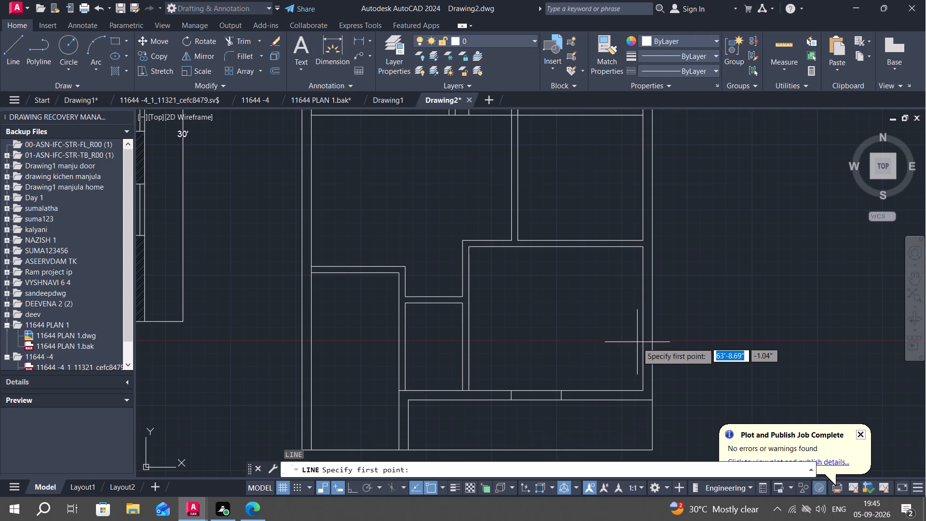
pyautogui.click(640, 349)
pyautogui.click(652, 350)
pyautogui.press('Escape')
pyautogui.write('O')
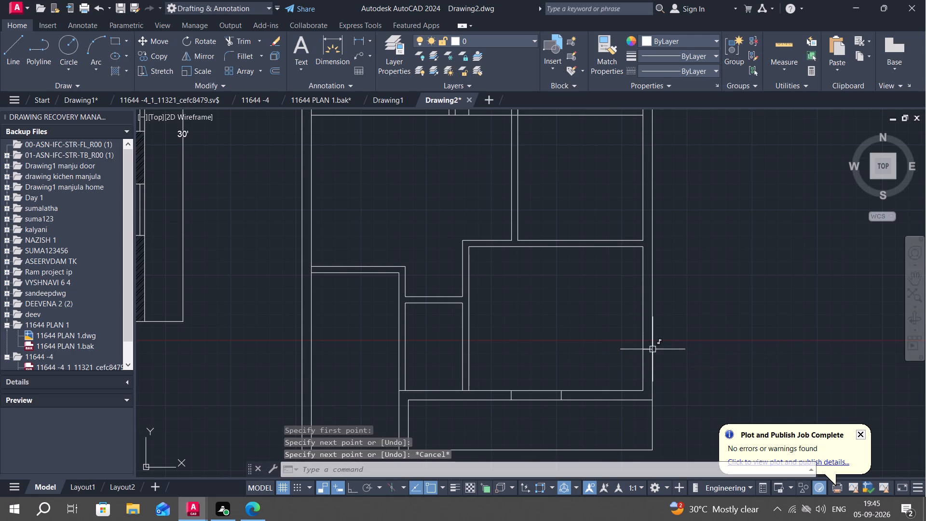
pyautogui.press('space')
pyautogui.press('space')
pyautogui.click(649, 347)
pyautogui.click(640, 291)
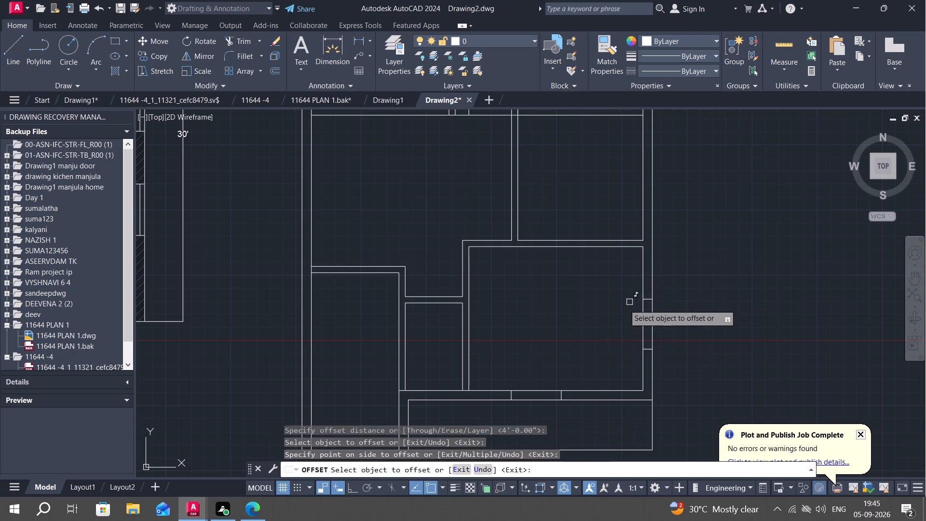
pyautogui.moveTo(595, 310); pyautogui.dragTo(596, 462, button='middle')
pyautogui.press('Escape')
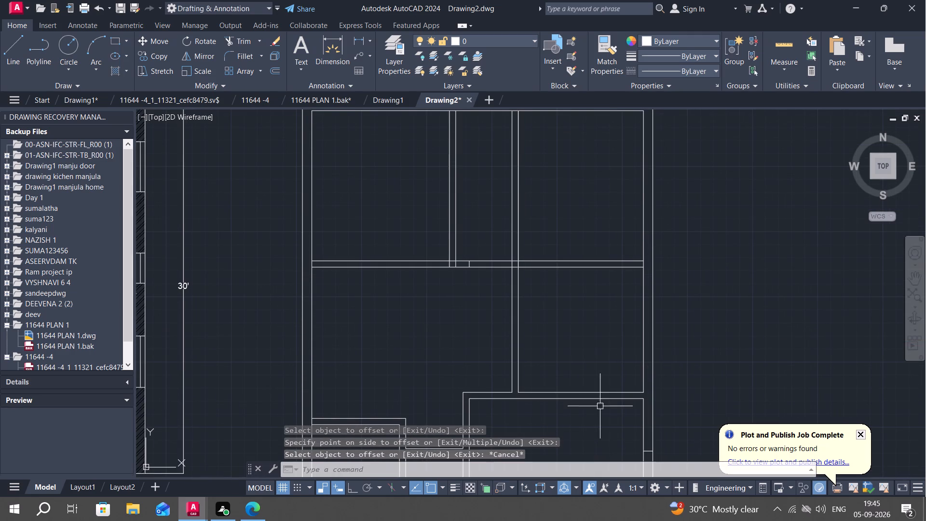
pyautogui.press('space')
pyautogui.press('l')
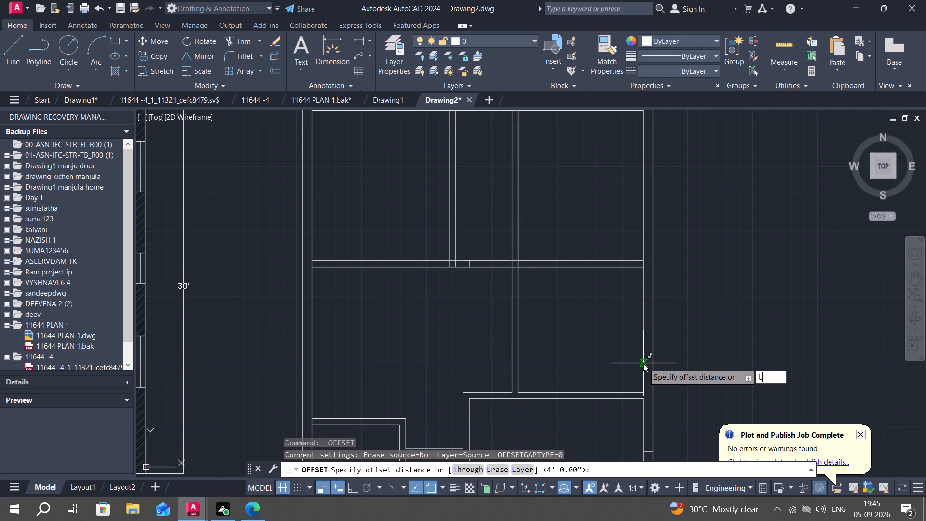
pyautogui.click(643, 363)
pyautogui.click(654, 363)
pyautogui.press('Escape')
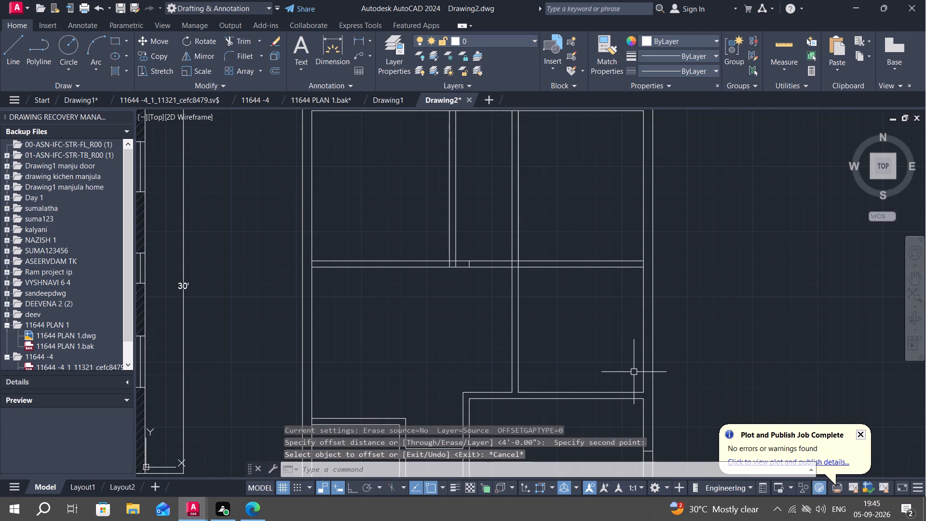
# Draw a short line across the right outer wall's thickness beside the middle-right room, just above the long cross wall.
pyautogui.write('L')
pyautogui.press('space')
pyautogui.click(642, 361)
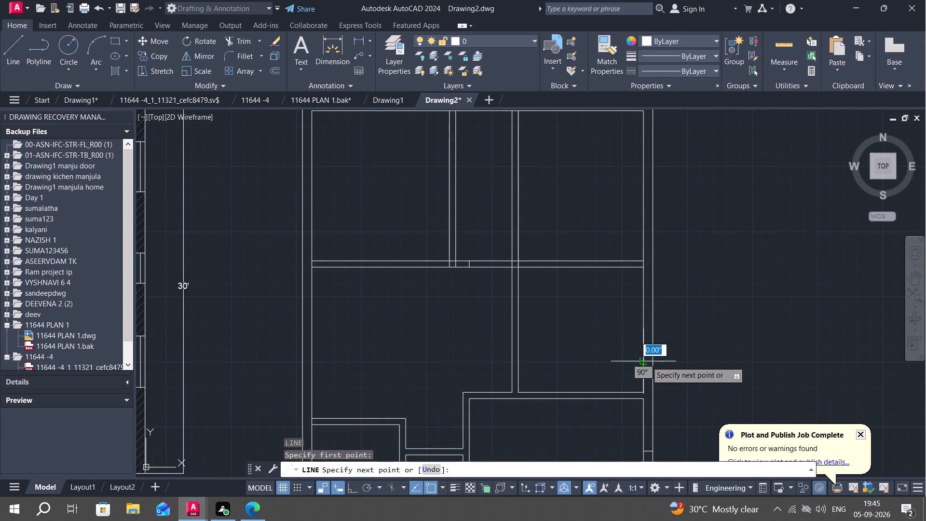
pyautogui.click(654, 362)
pyautogui.press('Escape')
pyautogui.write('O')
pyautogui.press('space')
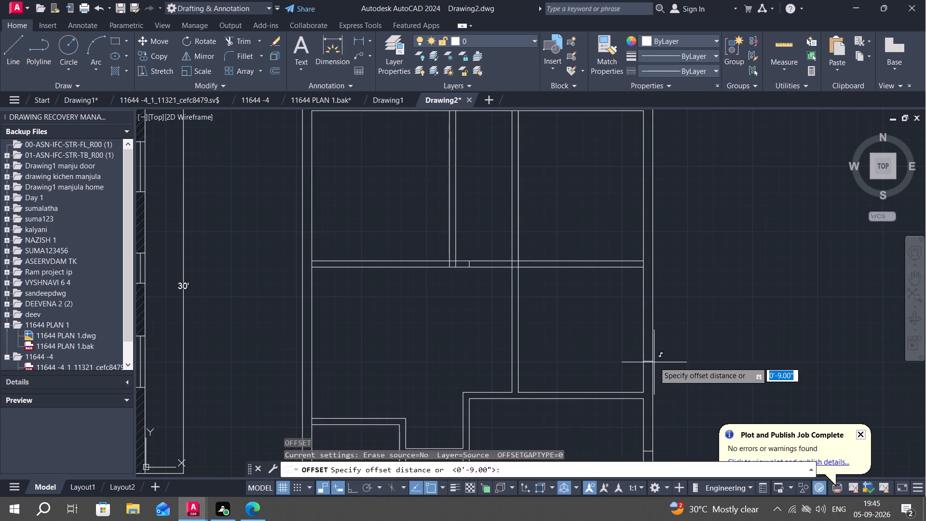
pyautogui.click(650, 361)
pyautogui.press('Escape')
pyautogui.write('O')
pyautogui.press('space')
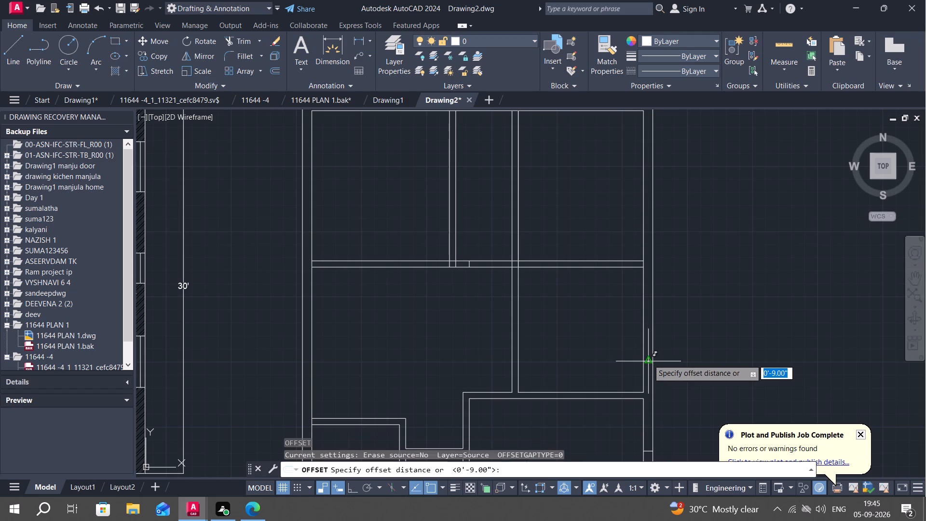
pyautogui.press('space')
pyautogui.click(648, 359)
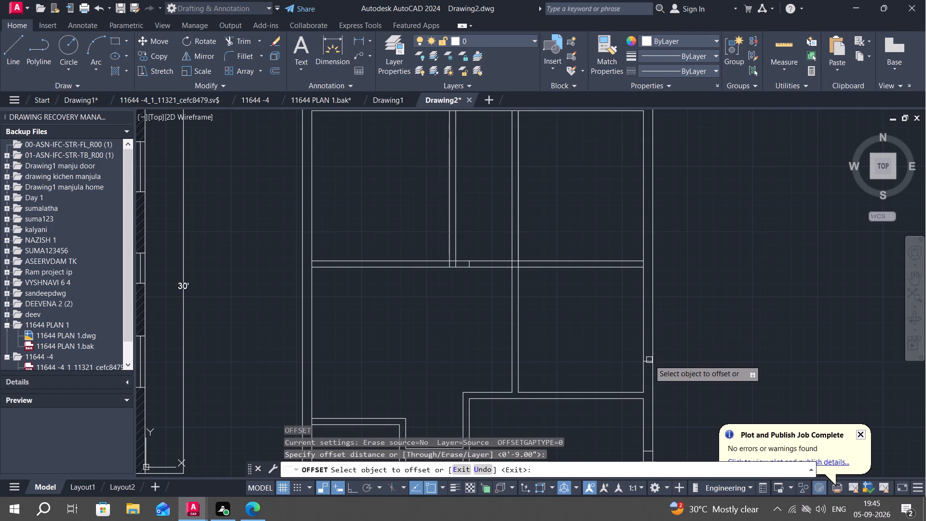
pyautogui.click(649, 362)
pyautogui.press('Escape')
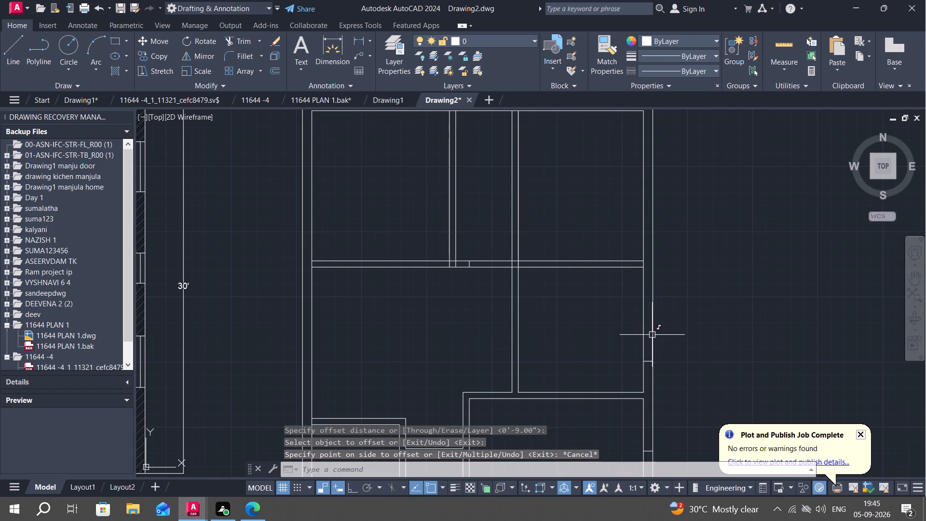
# Offset the short line across the right outer wall 4' upward as the opening's other edge.
pyautogui.write('O')
pyautogui.press('space')
pyautogui.press('4')
pyautogui.write("'")
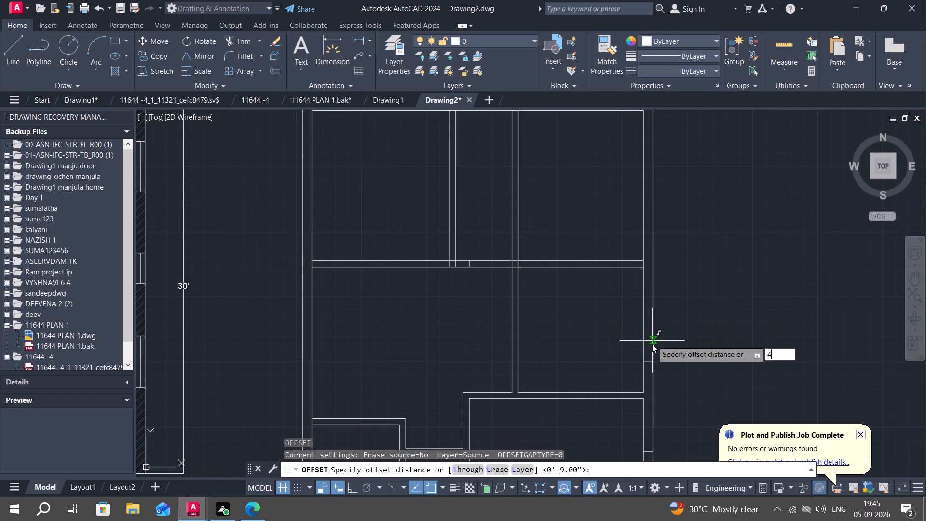
pyautogui.press('space')
pyautogui.click(649, 362)
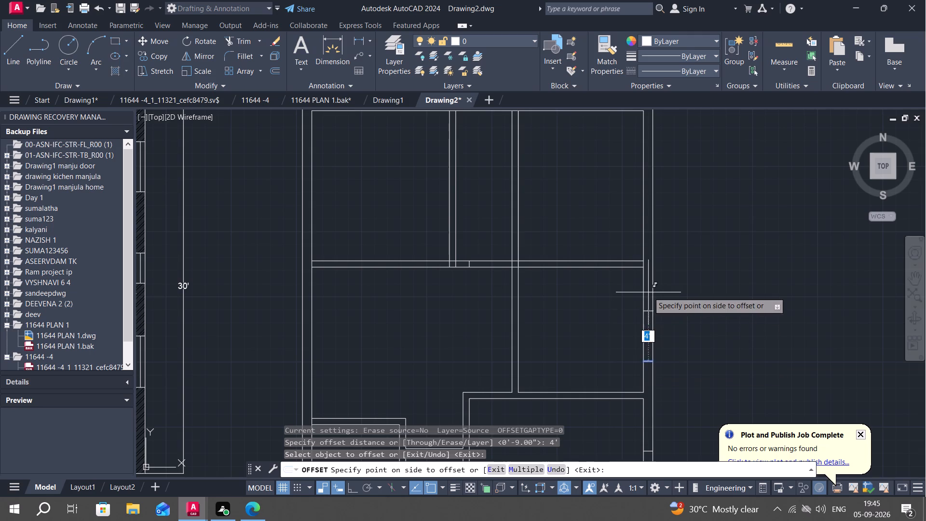
pyautogui.click(649, 291)
# Draw a short line across the right outer wall's thickness beside the top-right room, above the upper cross wall.
pyautogui.moveTo(666, 277); pyautogui.dragTo(647, 424, button='middle')
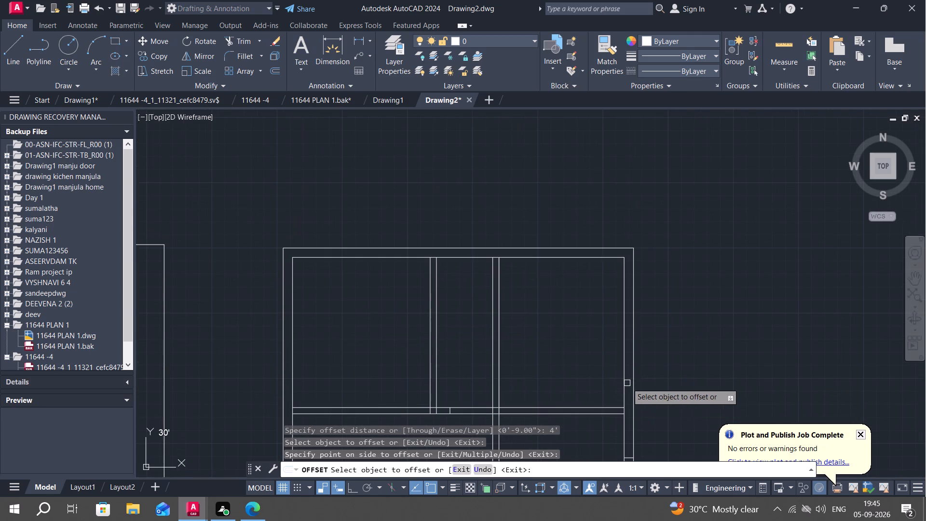
pyautogui.press('Escape')
pyautogui.press('l')
pyautogui.press('space')
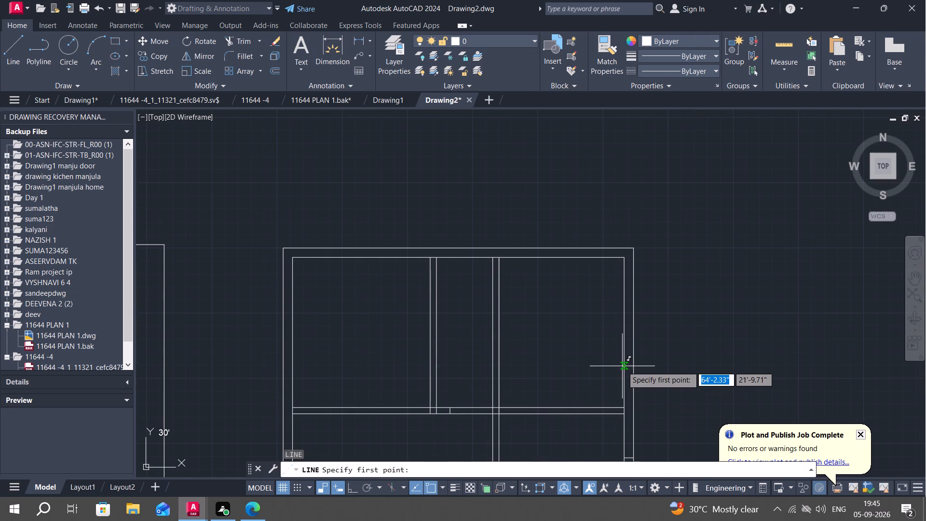
pyautogui.click(622, 365)
pyautogui.click(635, 365)
pyautogui.press('Escape')
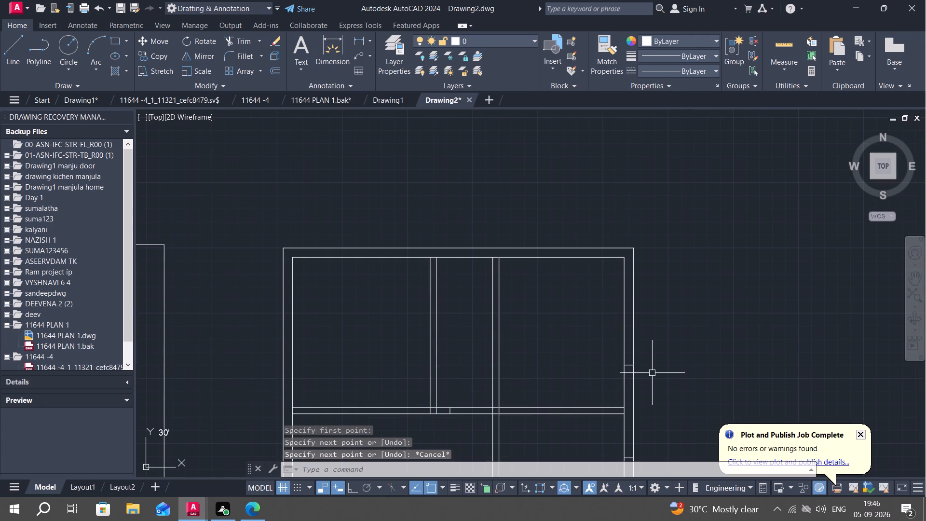
# Offset the short line across the right outer wall beside the top-right room 4' upward as the opening's other edge.
pyautogui.write('O 4')
pyautogui.press("'")
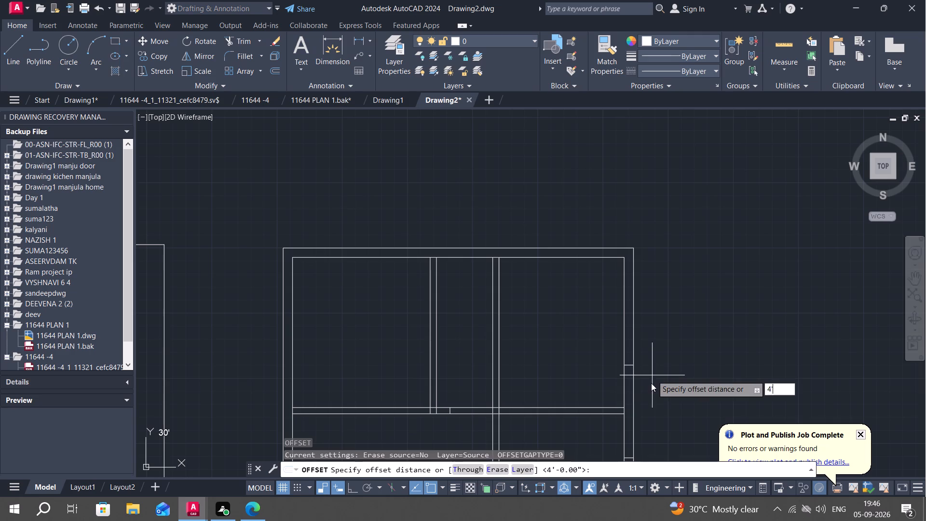
pyautogui.press('space')
pyautogui.click(627, 367)
pyautogui.click(628, 279)
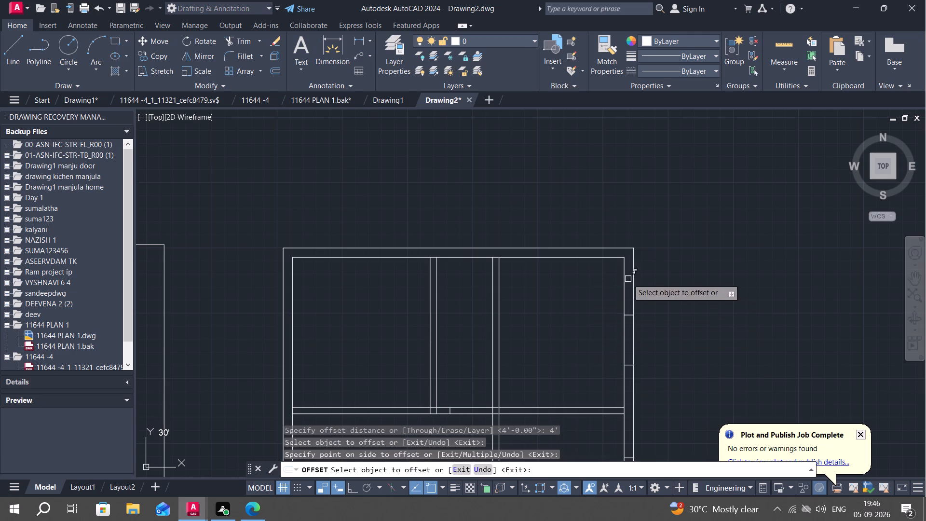
pyautogui.moveTo(544, 314); pyautogui.dragTo(572, 315, button='middle')
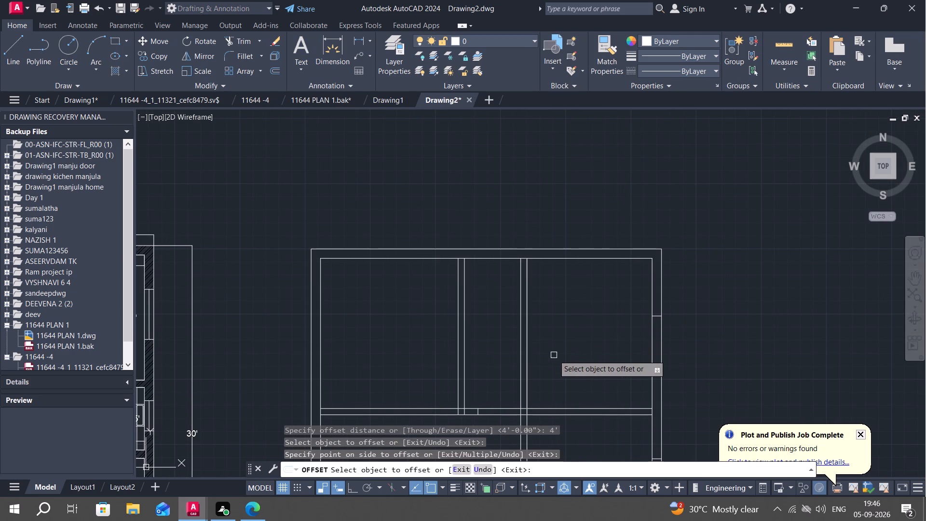
pyautogui.press('Escape')
# Offset the inner line of the top outer wall 7'6" downward into the upper rooms.
pyautogui.moveTo(487, 338); pyautogui.dragTo(503, 346, button='middle')
pyautogui.write('O')
pyautogui.press('space')
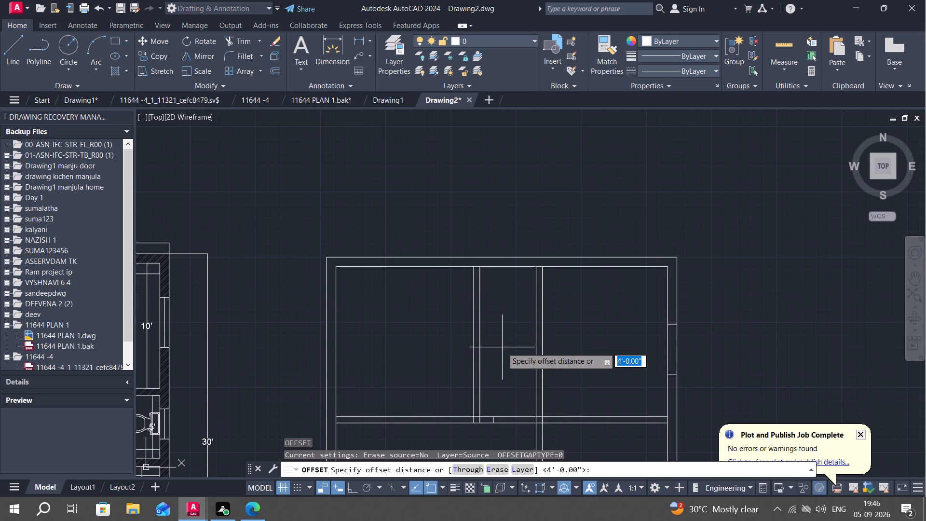
pyautogui.write('7\'6"')
pyautogui.press('space')
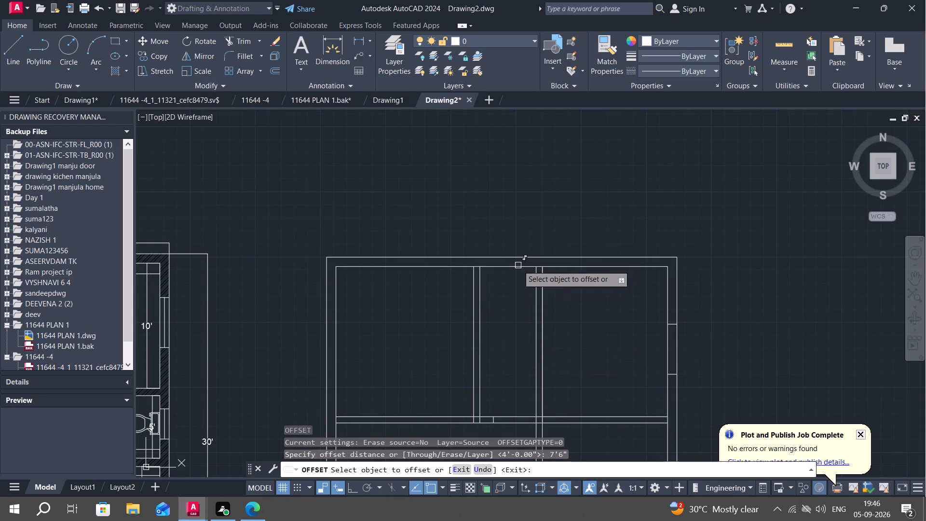
pyautogui.click(518, 265)
pyautogui.click(511, 345)
pyautogui.press('Escape')
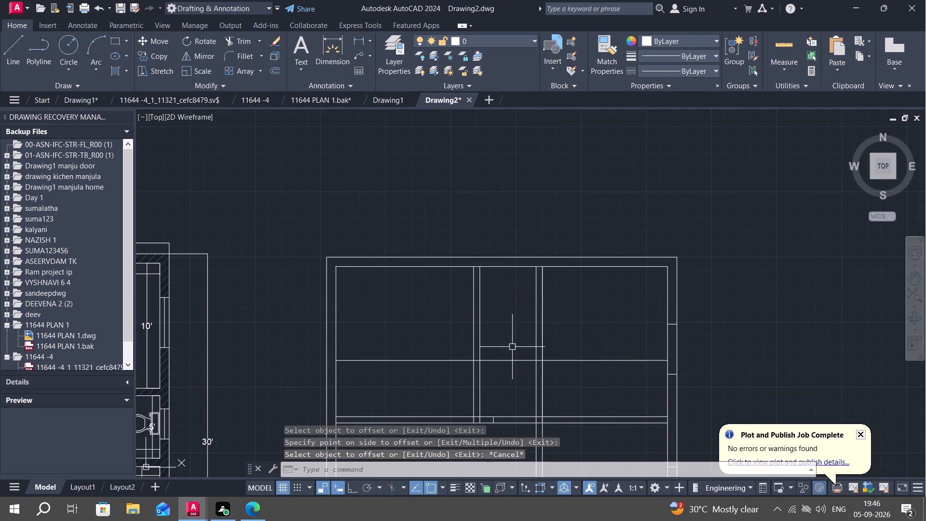
# Trim the new horizontal line on both sides so it only spans the narrow top-middle room.
pyautogui.write('TR')
pyautogui.press('space')
pyautogui.click(450, 361)
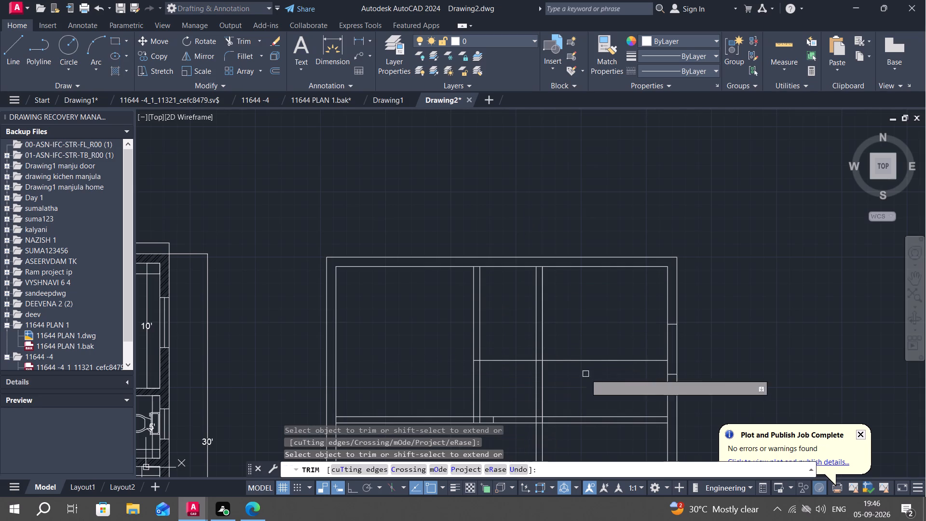
pyautogui.click(595, 358)
pyautogui.press('Escape')
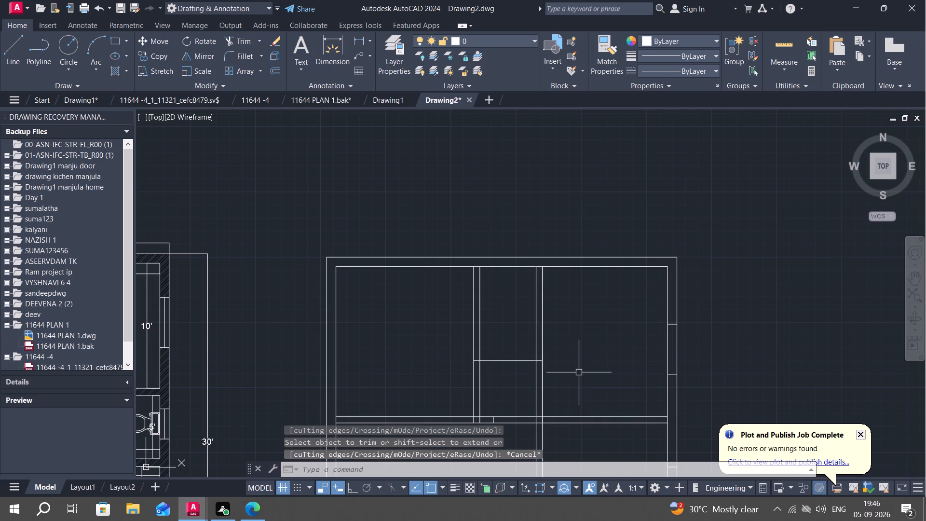
# Offset the short horizontal line in the narrow top-middle room 6" downward to form a partition wall.
pyautogui.write('O')
pyautogui.press('space')
pyautogui.write('6"')
pyautogui.press('space')
pyautogui.click(494, 360)
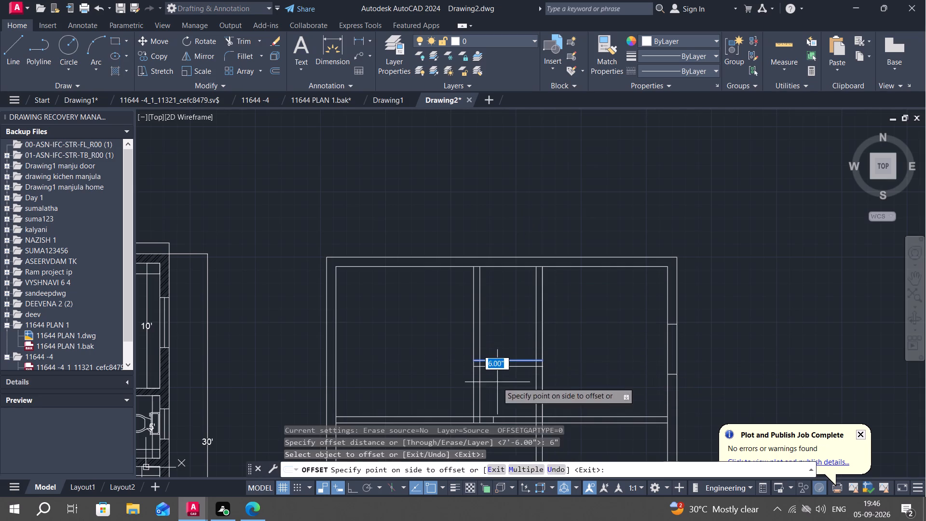
pyautogui.click(499, 384)
pyautogui.press('Escape')
# Trim the overlapping line pieces where the new 6" partition meets the vertical walls on both sides.
pyautogui.write('TR')
pyautogui.press('space')
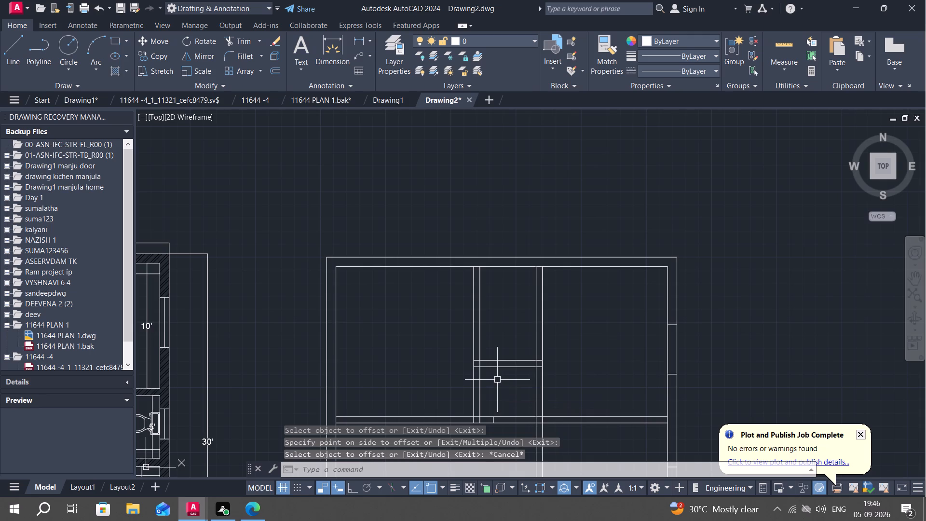
pyautogui.scroll(3, 478, 369)
pyautogui.click(466, 336)
pyautogui.click(483, 343)
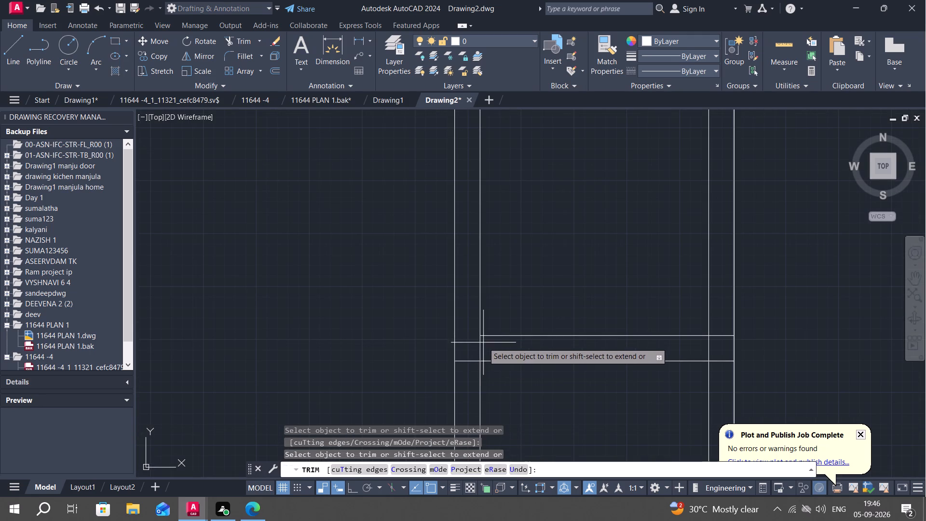
pyautogui.click(470, 362)
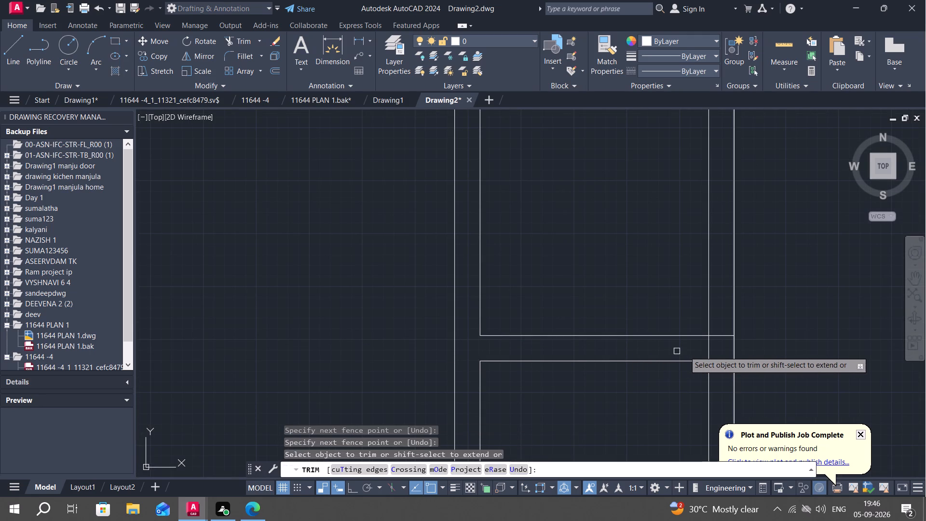
pyautogui.click(708, 351)
pyautogui.click(720, 335)
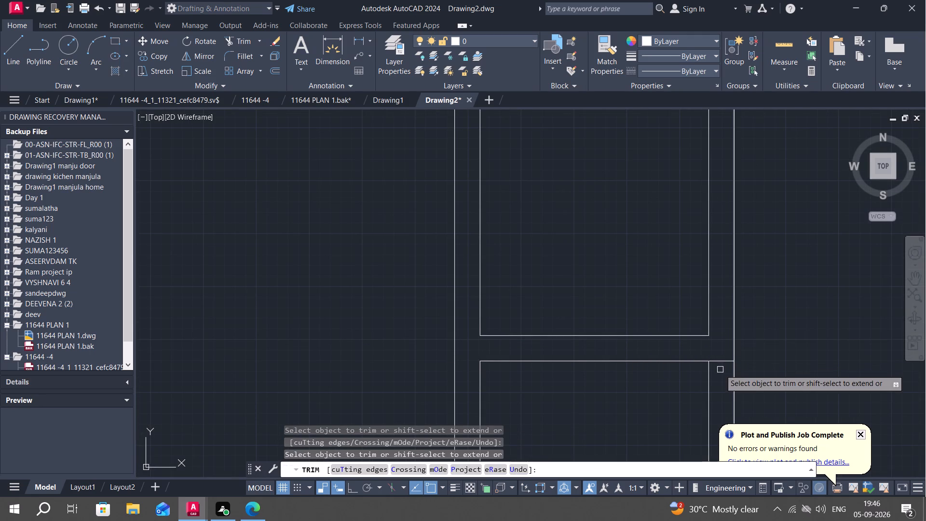
pyautogui.click(722, 359)
pyautogui.press('Escape')
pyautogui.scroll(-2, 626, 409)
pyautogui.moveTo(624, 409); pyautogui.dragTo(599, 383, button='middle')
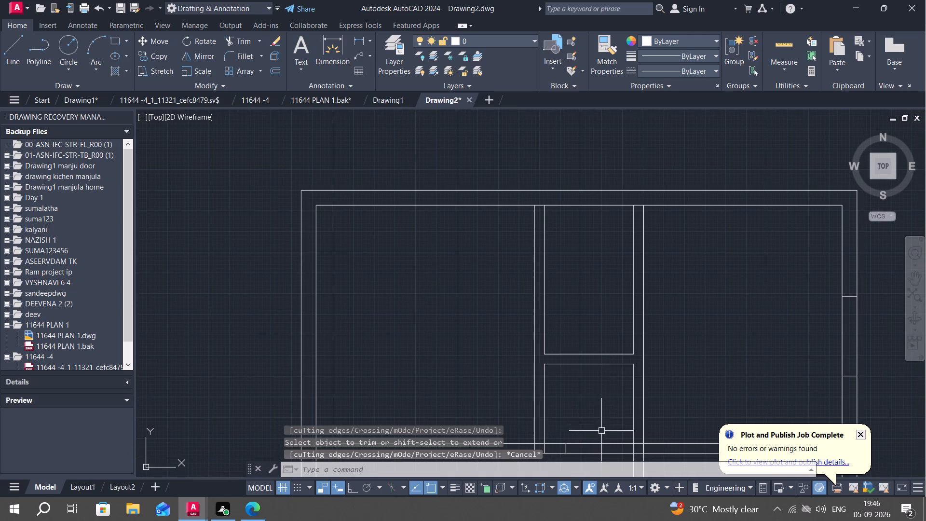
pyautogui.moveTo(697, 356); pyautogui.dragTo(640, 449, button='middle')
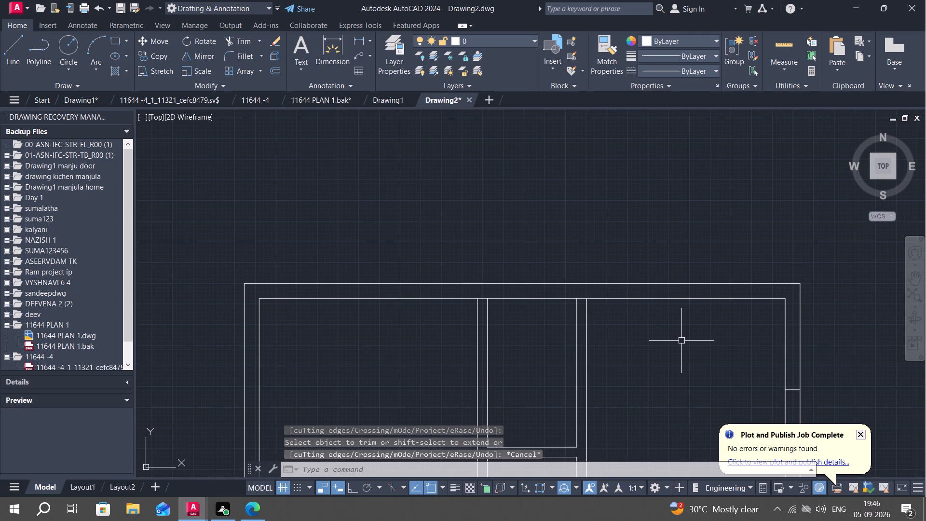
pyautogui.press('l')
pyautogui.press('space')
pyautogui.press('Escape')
# Draw a short line across the top outer wall's thickness above the top-right room.
pyautogui.write('L')
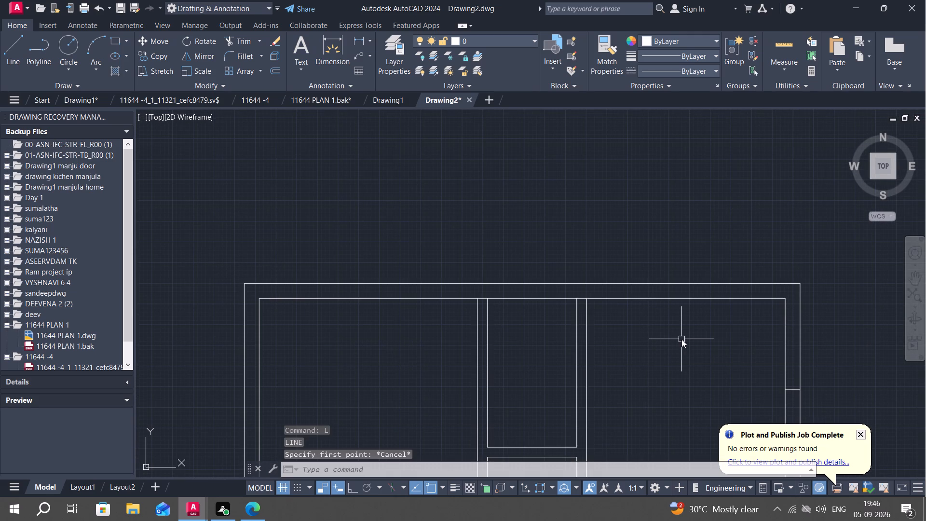
pyautogui.press('space')
pyautogui.click(649, 299)
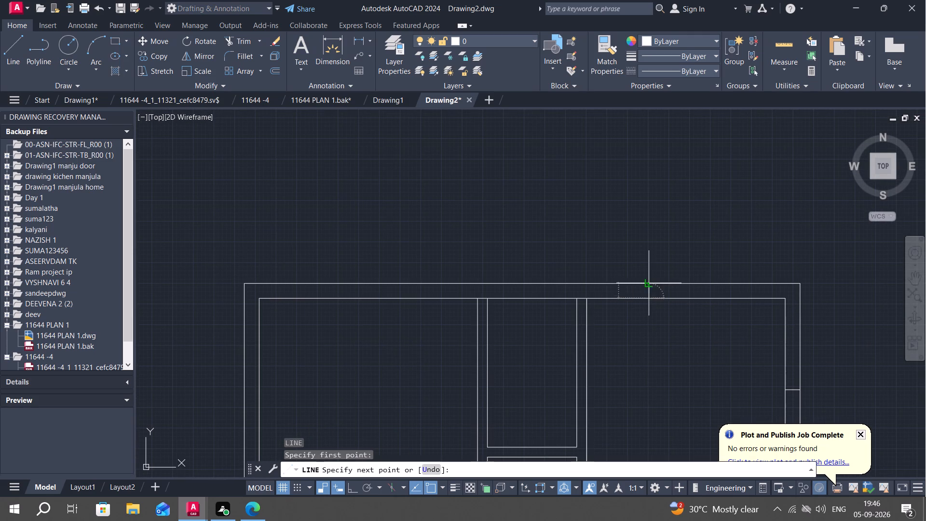
pyautogui.click(649, 281)
pyautogui.press('Escape')
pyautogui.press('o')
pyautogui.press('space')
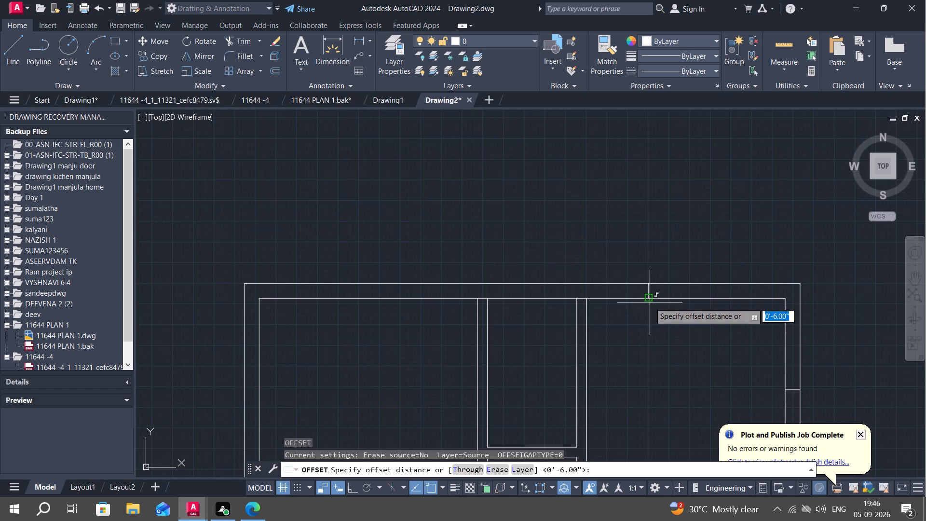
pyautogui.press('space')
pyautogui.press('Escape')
# Offset the short line across the top outer wall 4' to the right as the opening's other edge.
pyautogui.press('o')
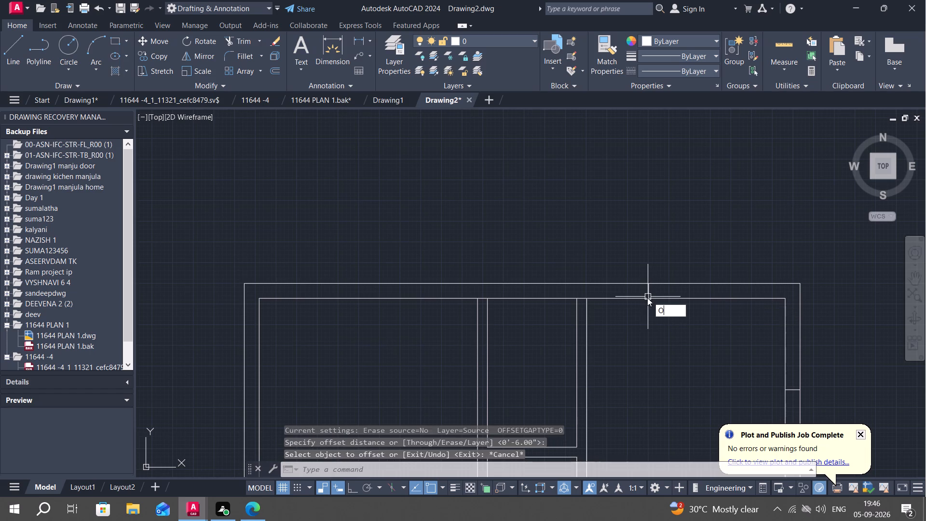
pyautogui.press('space')
pyautogui.write('4')
pyautogui.press("'")
pyautogui.press('Return')
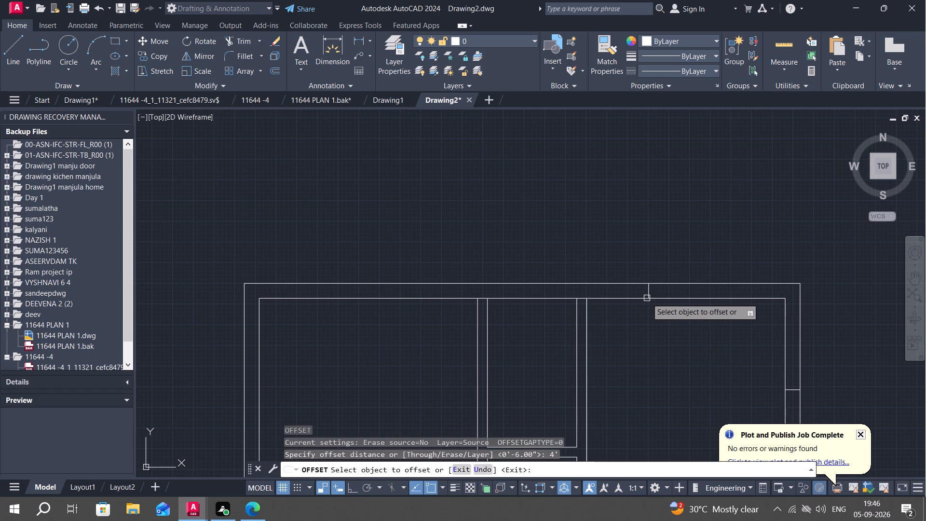
pyautogui.click(647, 290)
pyautogui.click(749, 295)
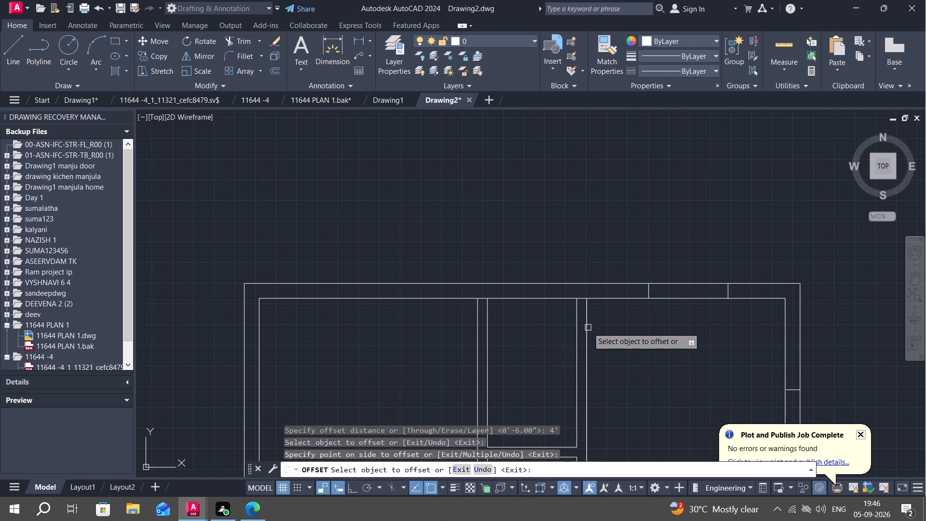
pyautogui.moveTo(614, 335); pyautogui.dragTo(677, 375, button='middle')
pyautogui.press('Escape')
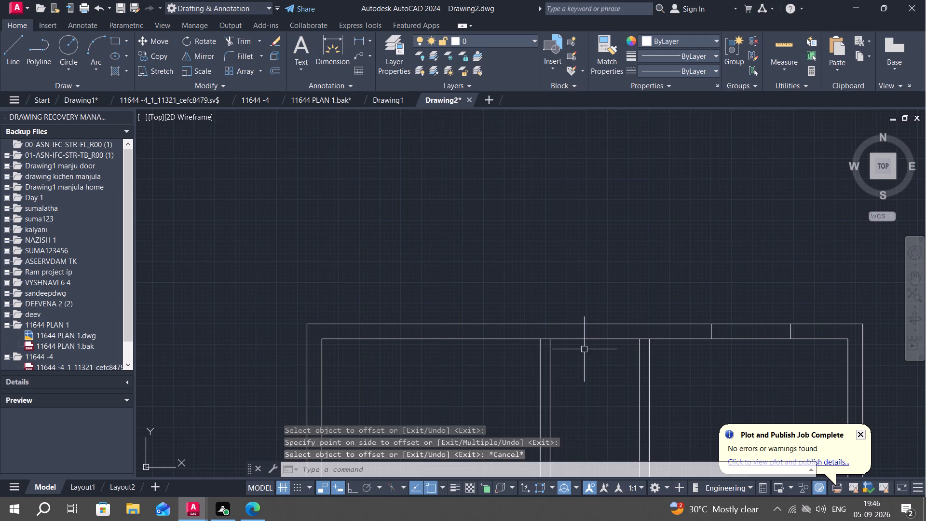
# Draw a short line across the top outer wall's thickness above the narrow top-middle room.
pyautogui.press('l')
pyautogui.press('space')
pyautogui.click(573, 339)
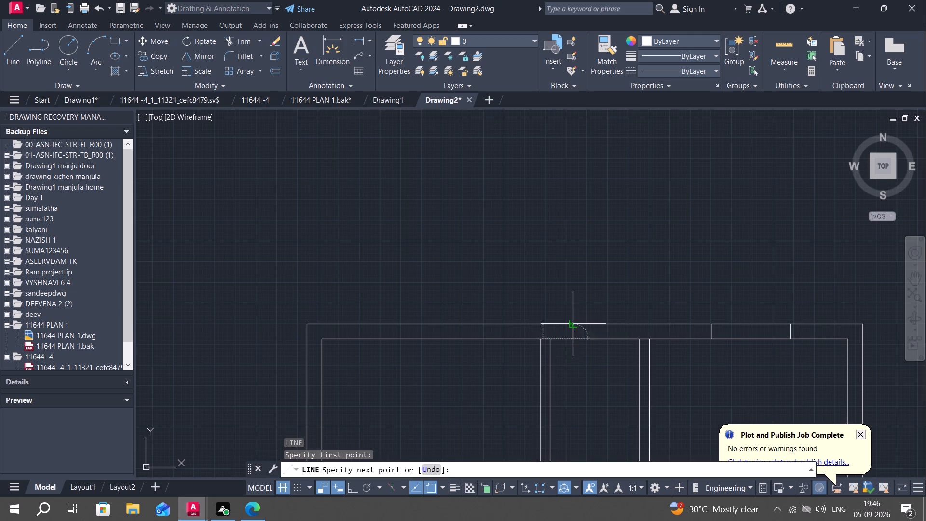
pyautogui.click(574, 326)
pyautogui.press('Escape')
# Offset the short line above the narrow top-middle room 2' to the right as the opening's other edge.
pyautogui.write('O')
pyautogui.press('space')
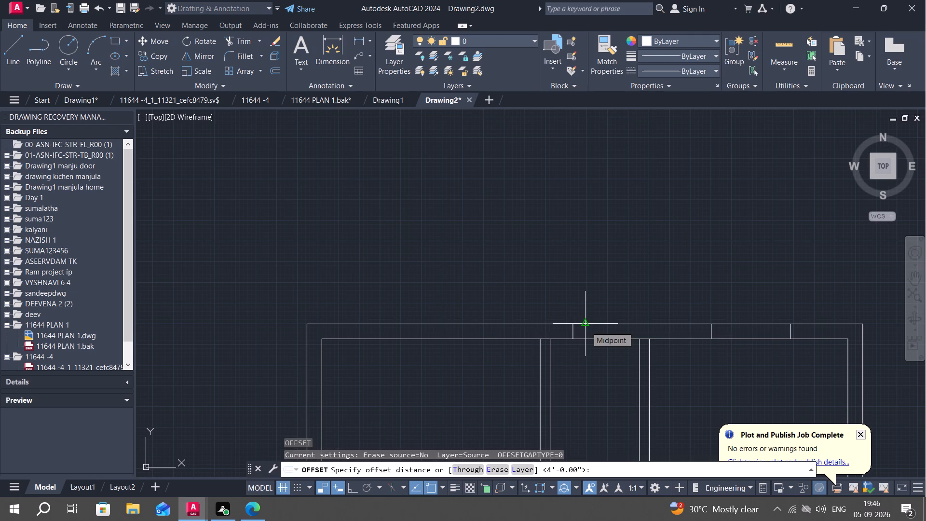
pyautogui.write("2'")
pyautogui.press('space')
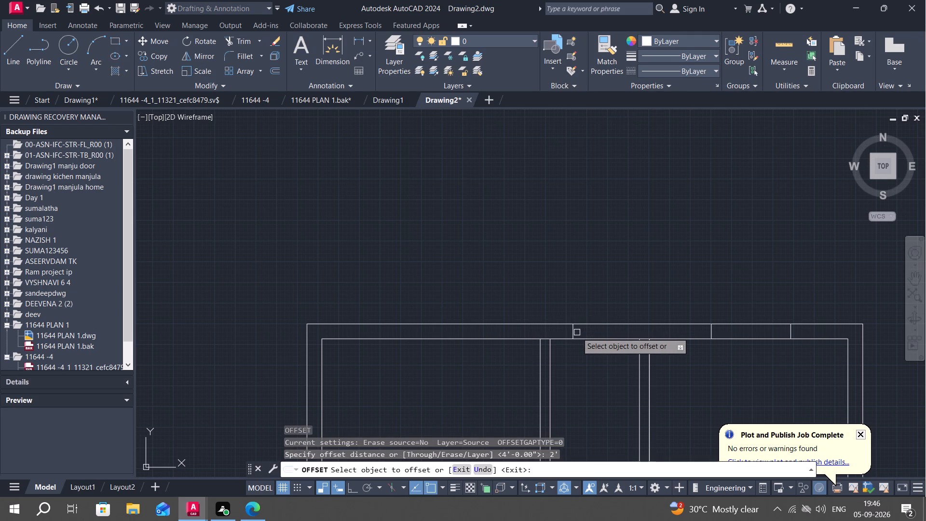
pyautogui.click(573, 332)
pyautogui.click(611, 340)
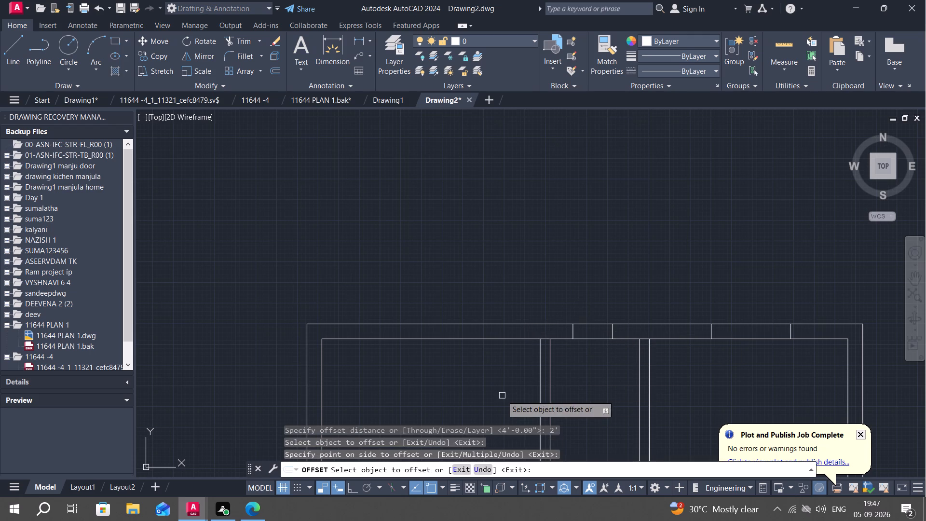
pyautogui.moveTo(510, 398); pyautogui.dragTo(592, 392, button='middle')
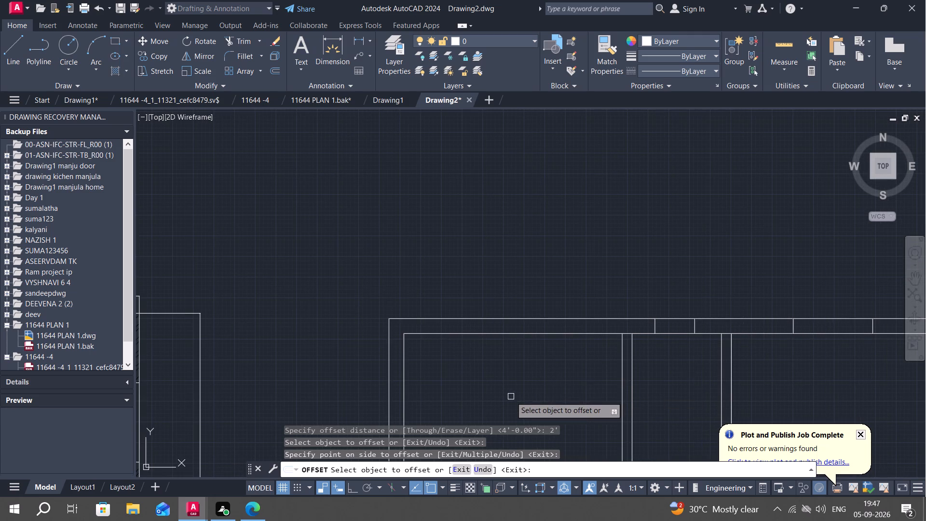
pyautogui.moveTo(511, 397); pyautogui.dragTo(576, 307, button='middle')
pyautogui.moveTo(503, 367); pyautogui.dragTo(509, 266, button='middle')
pyautogui.scroll(-2, 513, 326)
pyautogui.moveTo(513, 321); pyautogui.dragTo(489, 319, button='middle')
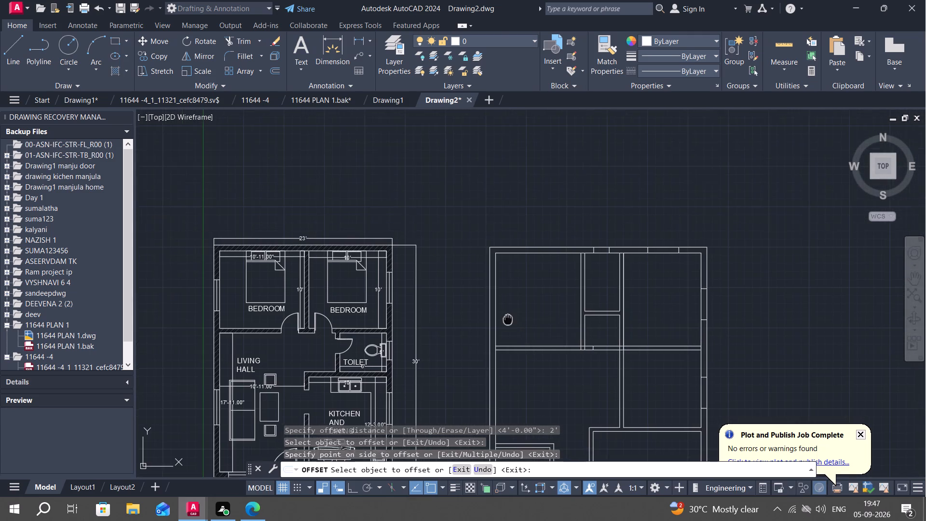
pyautogui.moveTo(489, 319); pyautogui.dragTo(461, 329, button='middle')
pyautogui.write('L')
pyautogui.press('space')
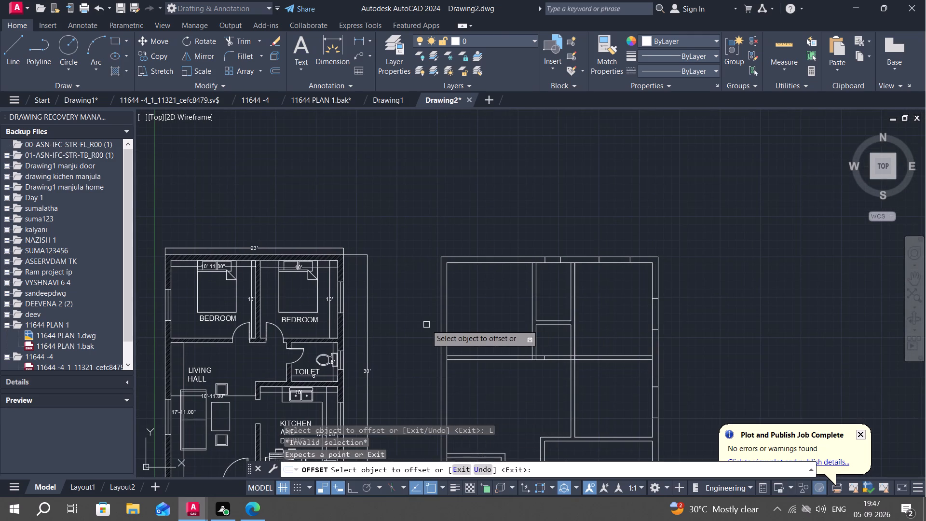
pyautogui.press('Escape')
# Draw a short line across the left outer wall's thickness beside the top-left room, above the upper cross wall.
pyautogui.write('L')
pyautogui.press('space')
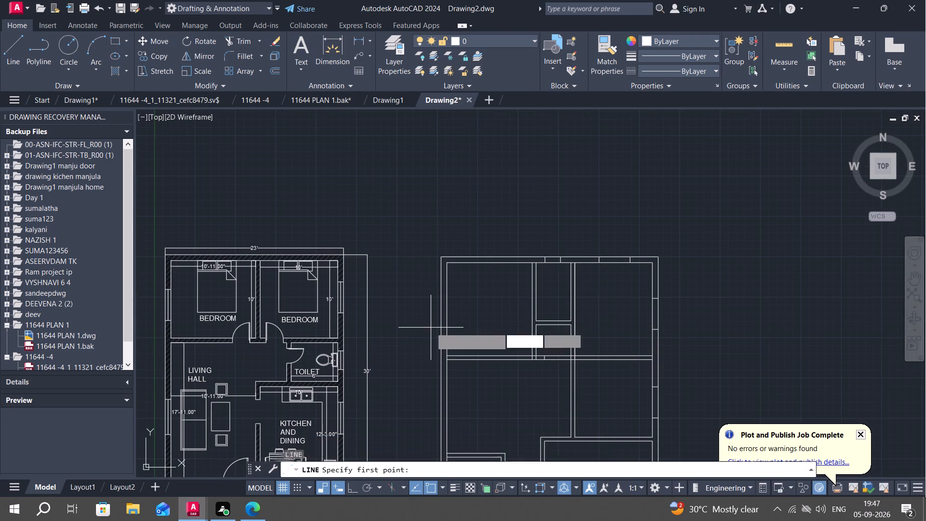
pyautogui.click(439, 333)
pyautogui.click(448, 333)
pyautogui.press('Escape')
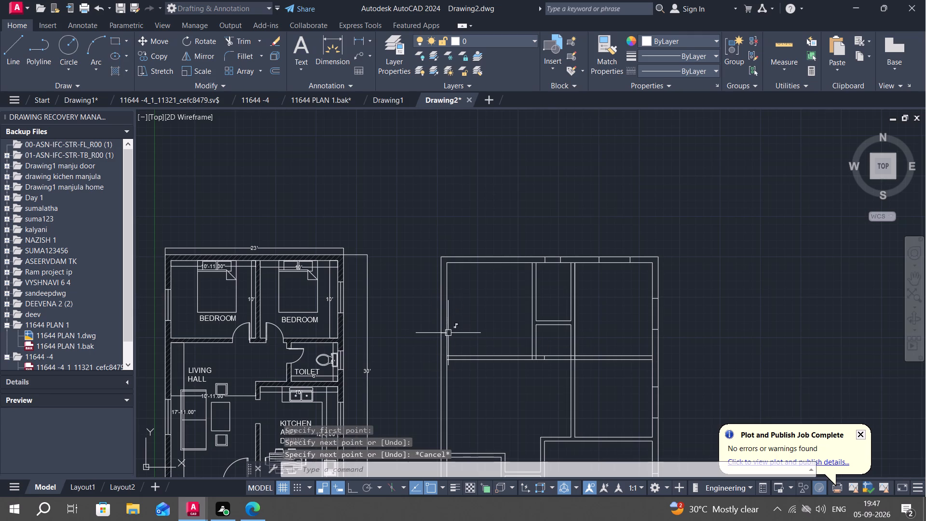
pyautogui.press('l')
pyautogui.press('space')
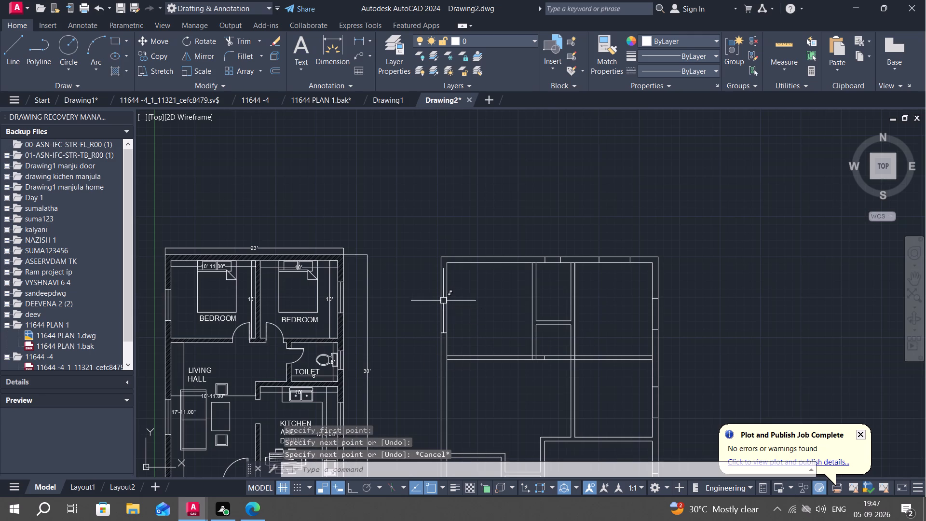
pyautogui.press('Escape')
# Offset the short line across the left outer wall 4' upward as the opening's other edge.
pyautogui.write('O 4')
pyautogui.write("'")
pyautogui.press('space')
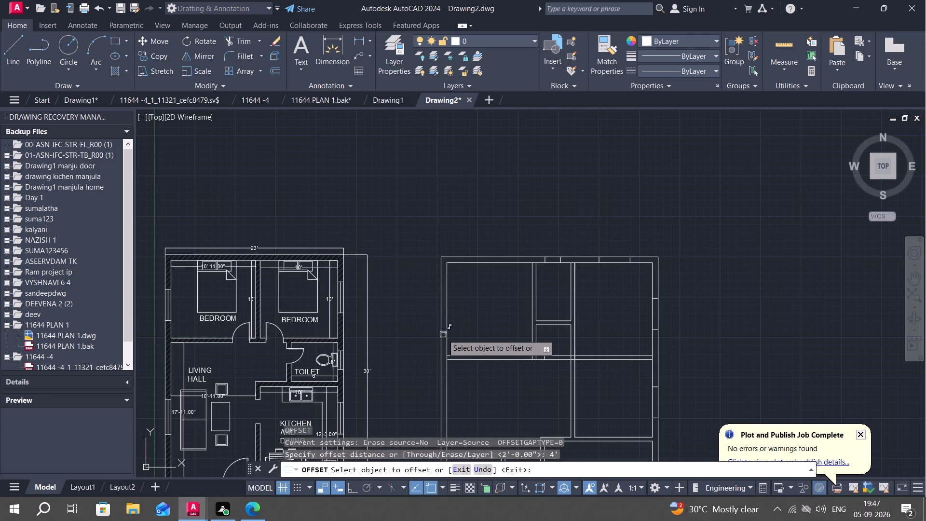
pyautogui.click(443, 335)
pyautogui.click(448, 286)
pyautogui.moveTo(461, 326); pyautogui.dragTo(487, 253, button='middle')
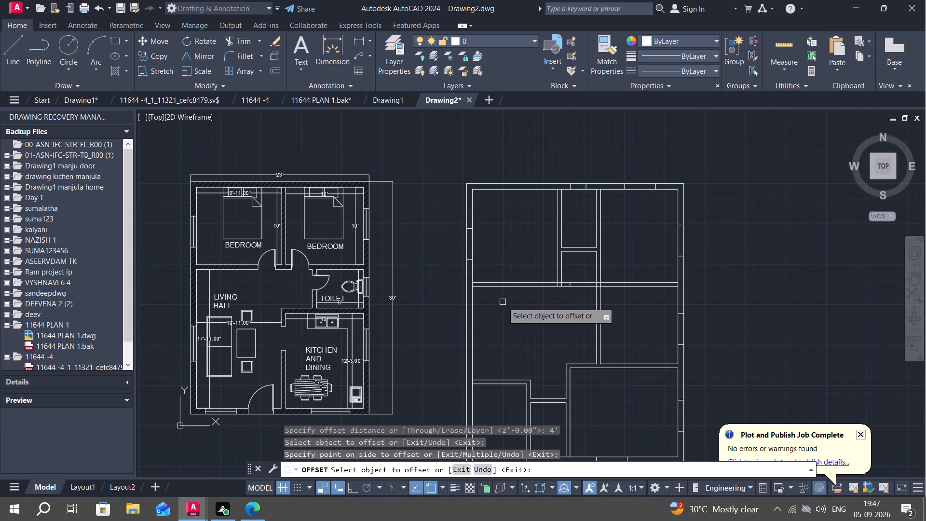
pyautogui.moveTo(499, 315); pyautogui.dragTo(528, 274, button='middle')
pyautogui.press('Escape')
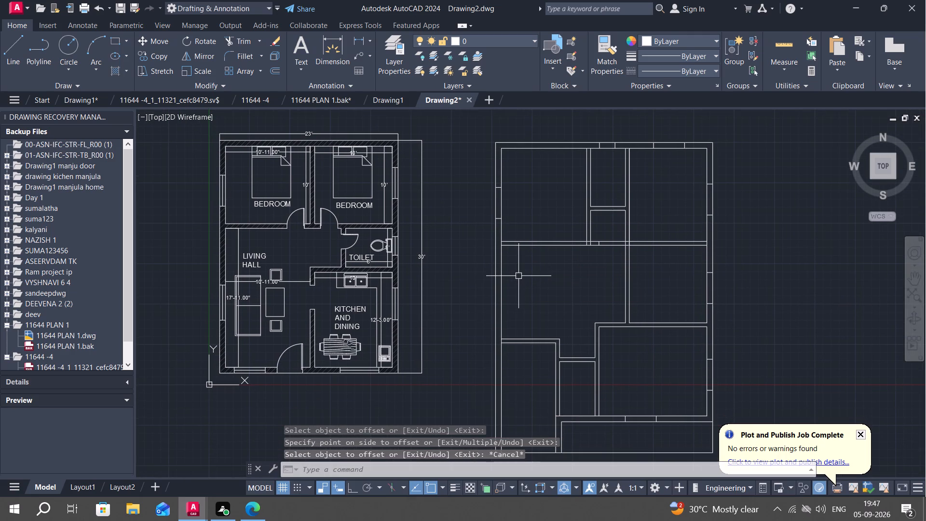
# Draw two short lines across the left outer wall's thickness beside the large middle room, about 5'-3" apart, as opening edges.
pyautogui.press('l')
pyautogui.press('space')
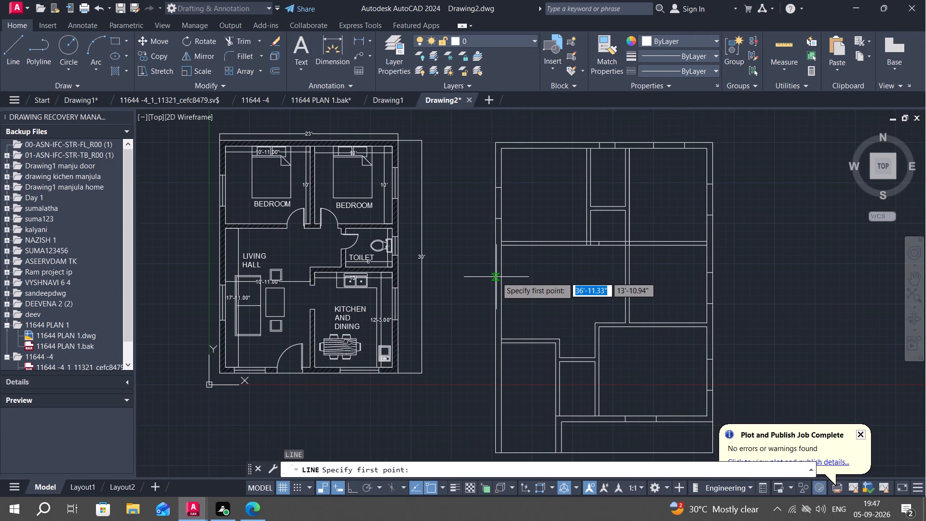
pyautogui.click(496, 276)
pyautogui.click(501, 278)
pyautogui.press('Escape')
pyautogui.scroll(1, 504, 283)
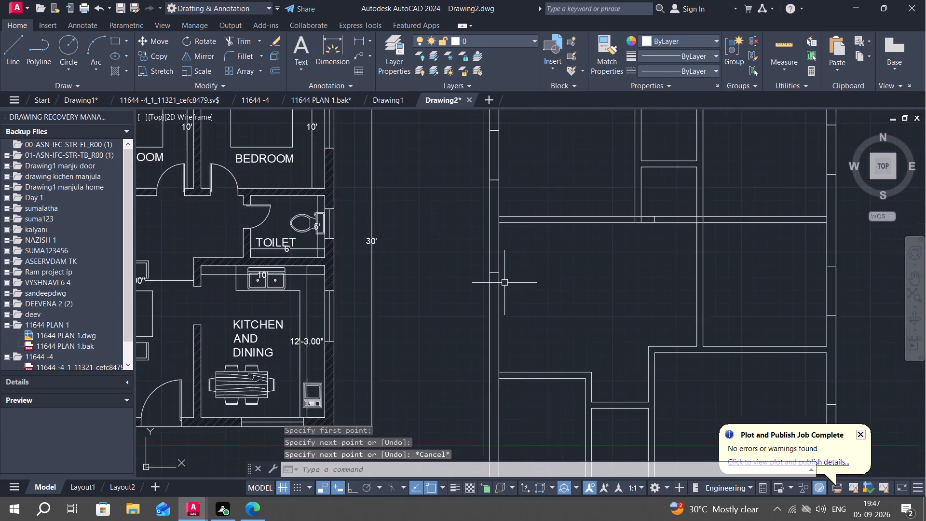
pyautogui.scroll(1, 504, 283)
pyautogui.write('L')
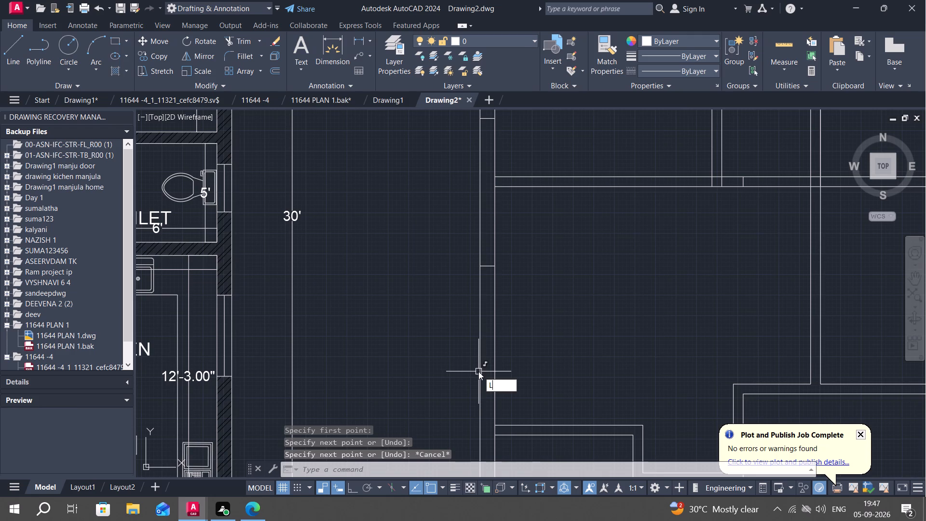
pyautogui.press('space')
pyautogui.click(478, 371)
pyautogui.click(496, 373)
pyautogui.press('Escape')
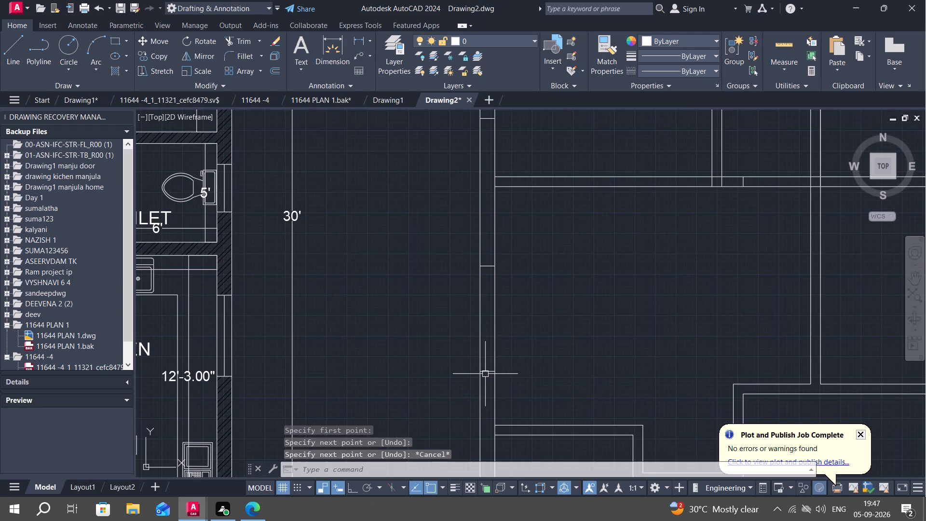
# Draw window centre lines joining the edge midpoints of the left outer wall's two openings, beside the middle room and the top-left room.
pyautogui.press('l')
pyautogui.press('space')
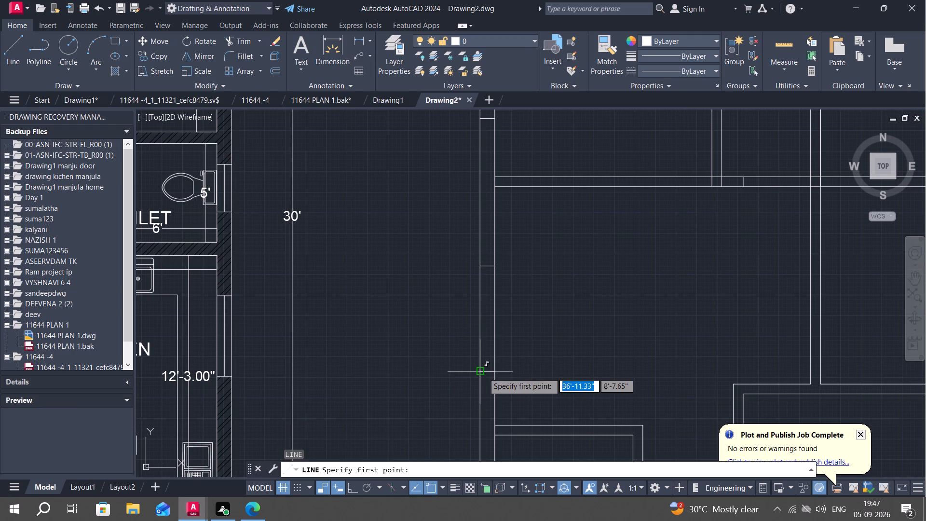
pyautogui.click(486, 372)
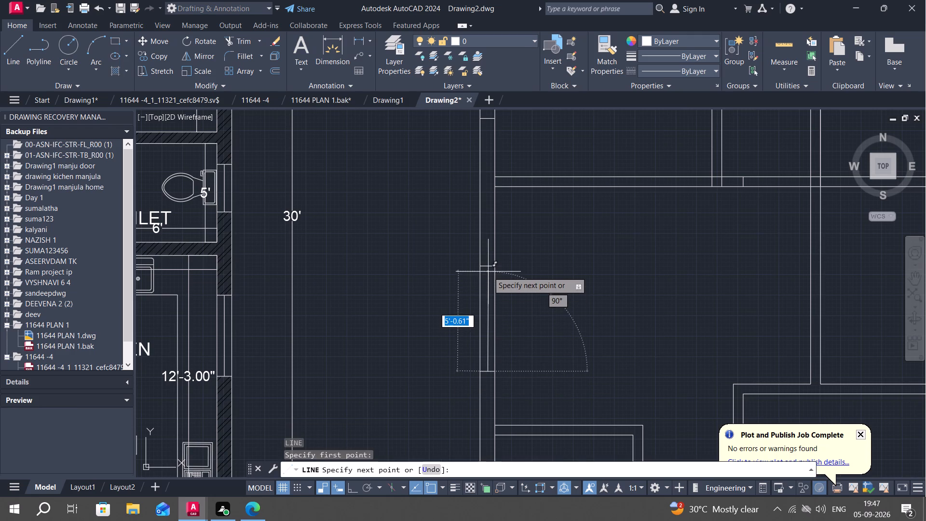
pyautogui.click(488, 268)
pyautogui.press('Escape')
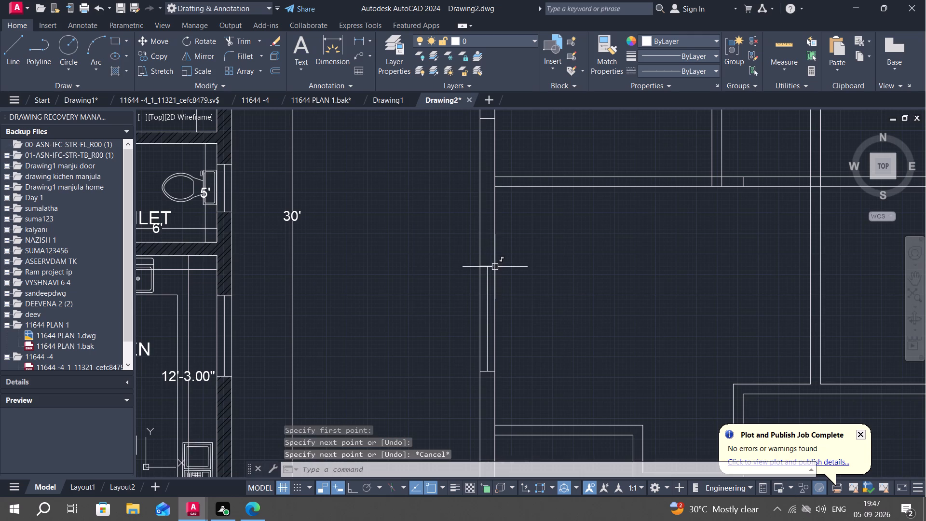
pyautogui.moveTo(497, 227); pyautogui.dragTo(483, 467, button='middle')
pyautogui.press('space')
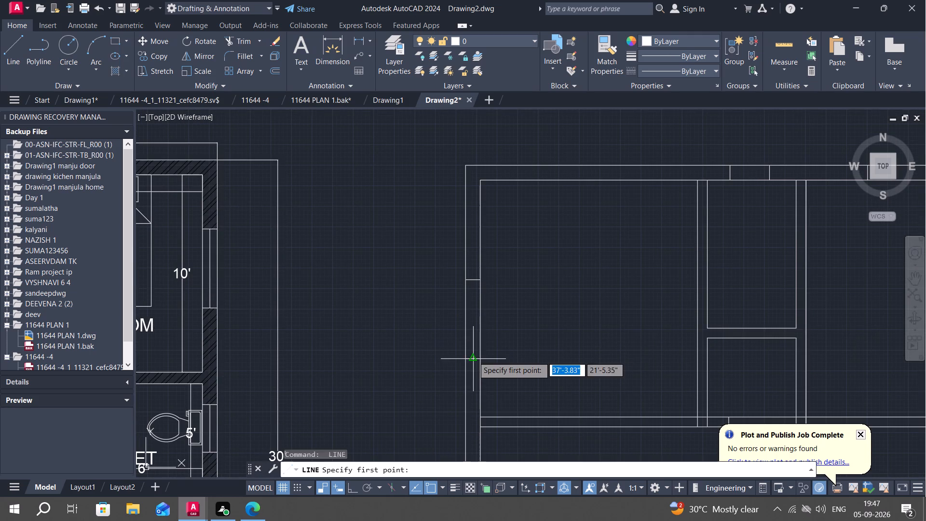
pyautogui.click(473, 356)
pyautogui.click(476, 280)
pyautogui.press('Escape')
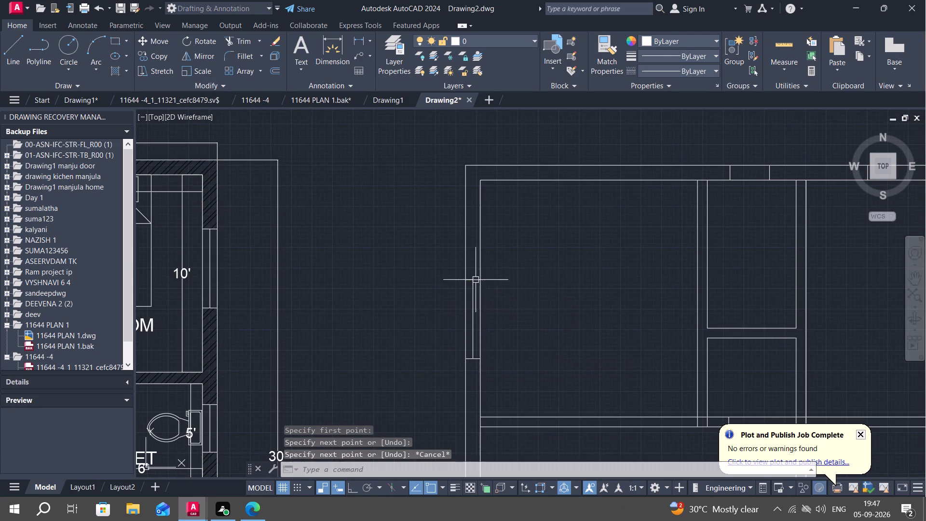
# Draw window centre lines through the top outer wall's 2' opening above the narrow room and the opening above the top-right room.
pyautogui.press('space')
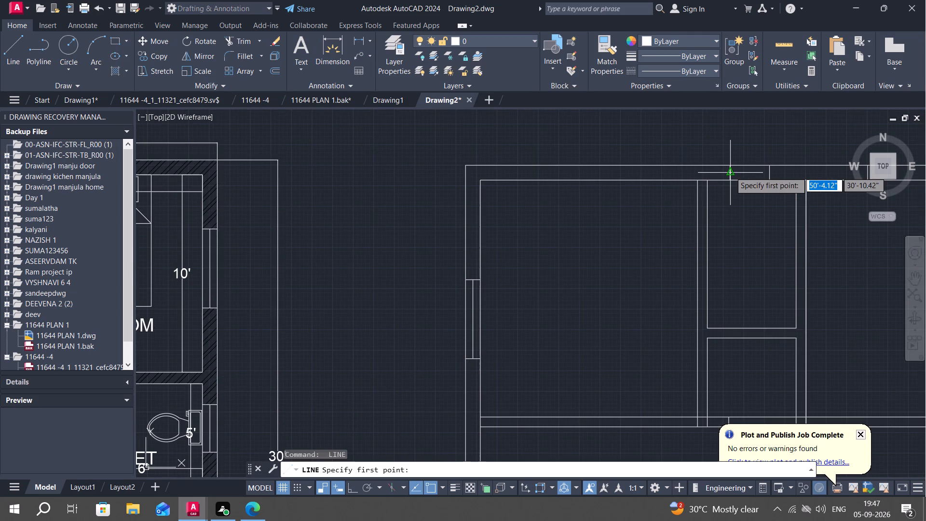
pyautogui.click(732, 172)
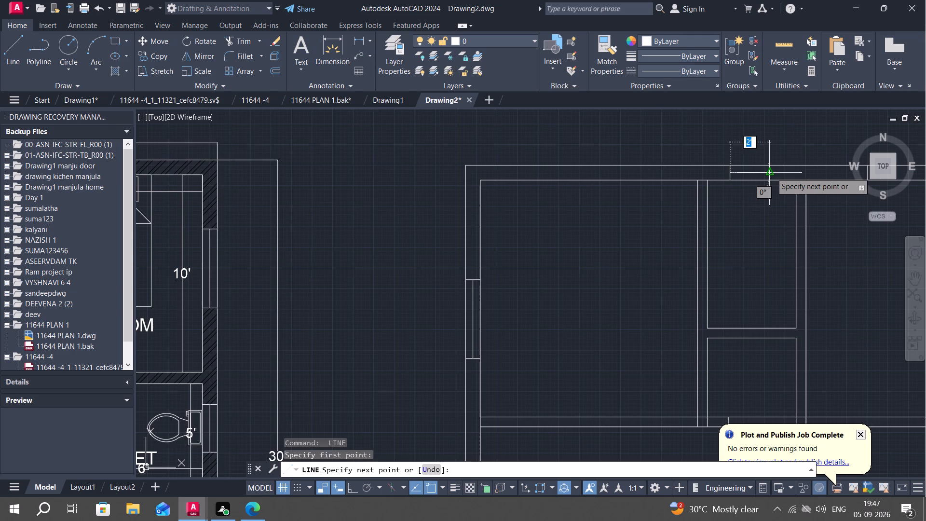
pyautogui.click(771, 173)
pyautogui.press('Escape')
pyautogui.moveTo(754, 209); pyautogui.dragTo(342, 299, button='middle')
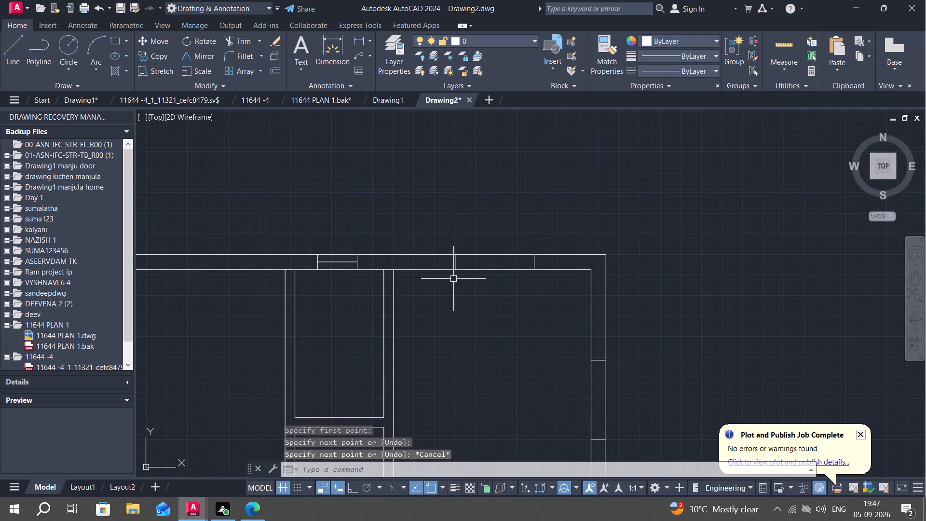
pyautogui.press('Escape')
pyautogui.press('space')
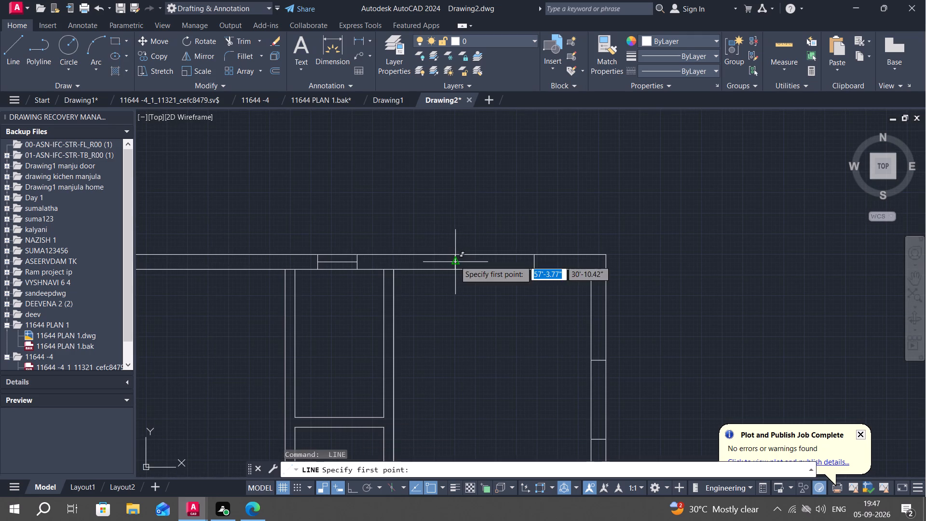
pyautogui.click(455, 260)
pyautogui.click(537, 263)
pyautogui.press('Escape')
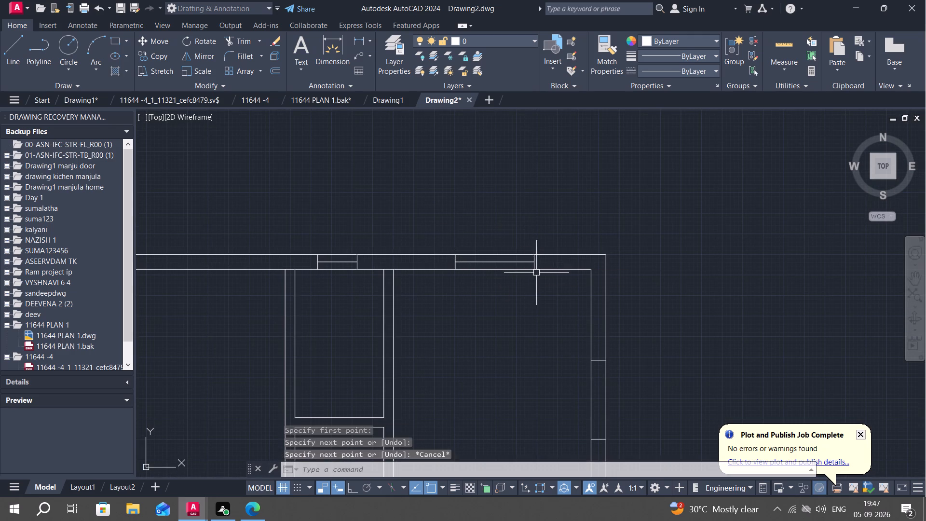
# Draw 4' window centre lines through the right outer wall's two openings beside the top-right and middle-right rooms.
pyautogui.moveTo(538, 303); pyautogui.dragTo(527, 209, button='middle')
pyautogui.press('space')
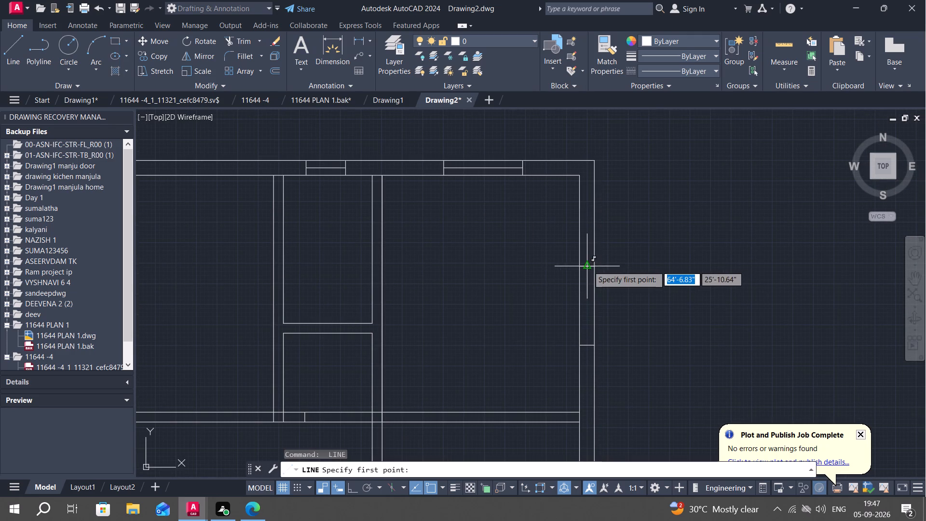
pyautogui.click(588, 266)
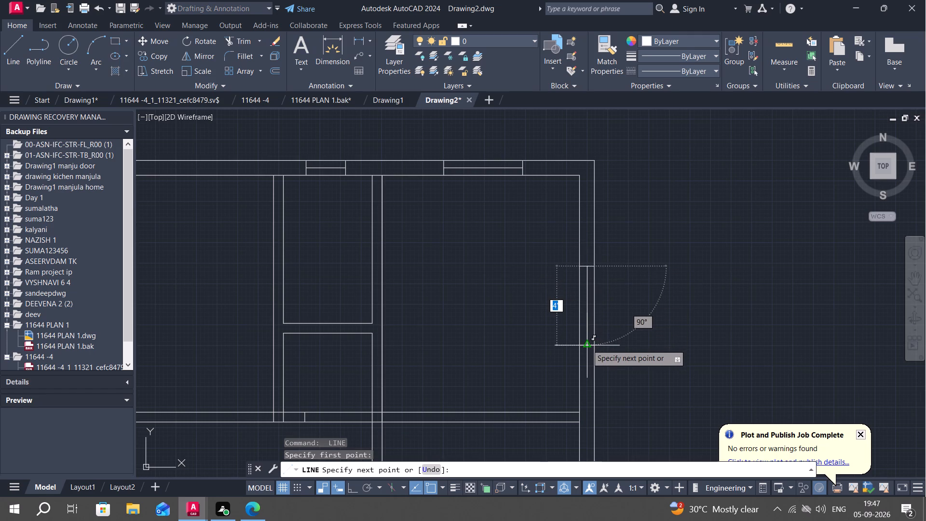
pyautogui.click(587, 344)
pyautogui.press('Escape')
pyautogui.moveTo(561, 349); pyautogui.dragTo(572, 199, button='middle')
pyautogui.scroll(-1, 581, 190)
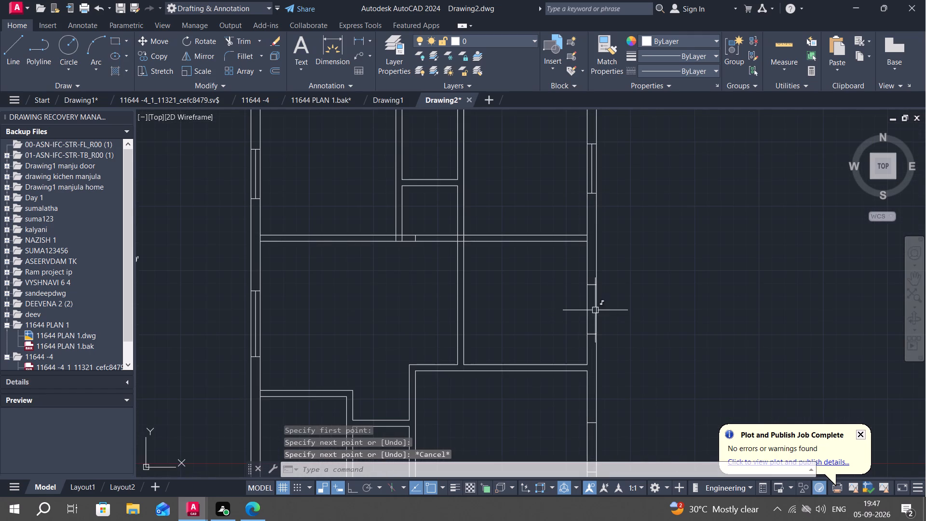
pyautogui.press('Escape')
pyautogui.press('space')
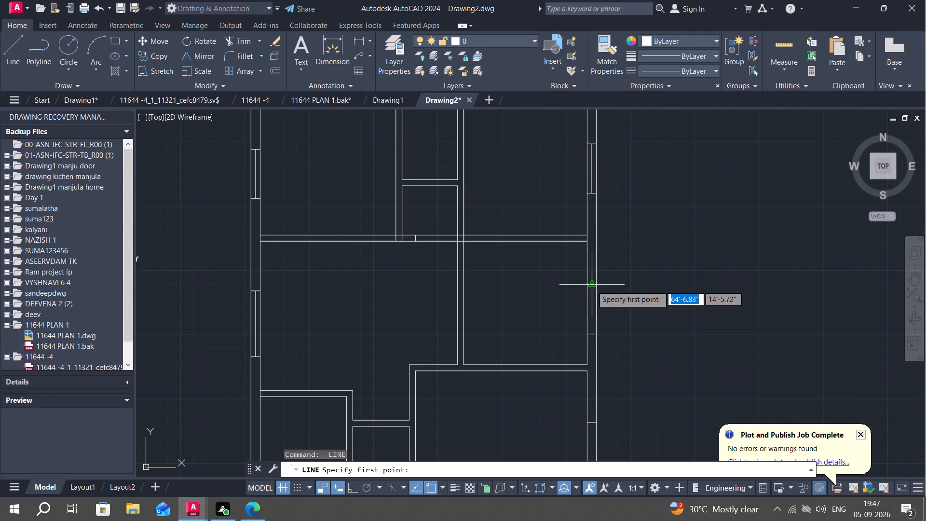
pyautogui.click(592, 286)
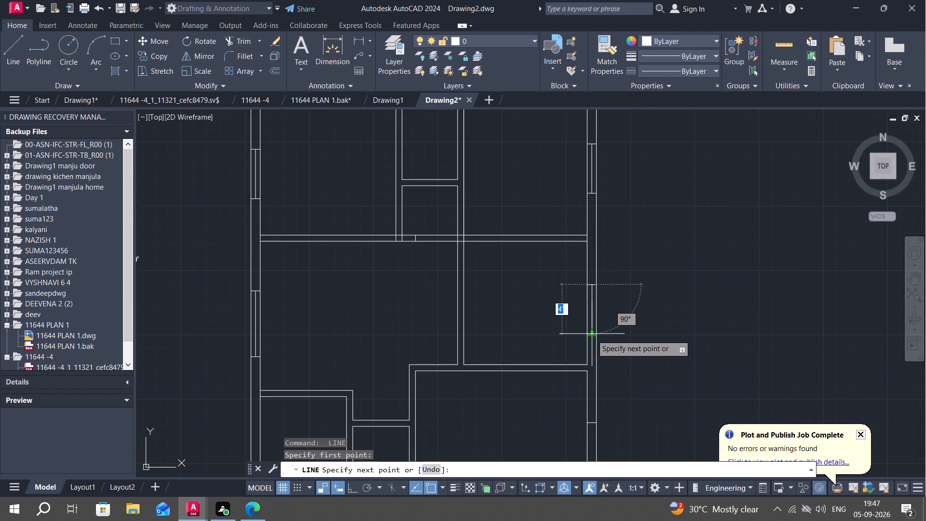
pyautogui.click(592, 335)
pyautogui.moveTo(585, 341); pyautogui.dragTo(583, 223, button='middle')
pyautogui.press('Escape')
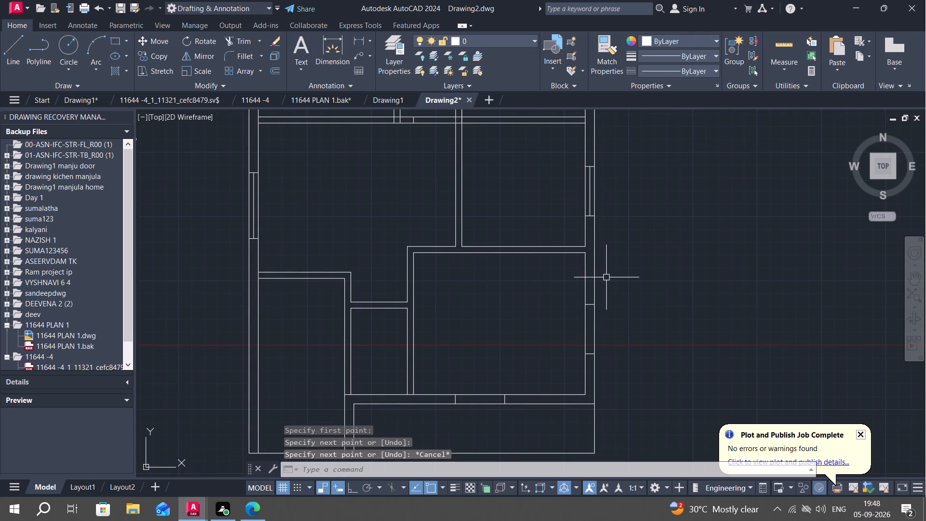
# Draw window centre lines through the bottom-right room's two openings, in its right outer wall and its lower wall.
pyautogui.press('space')
pyautogui.click(590, 306)
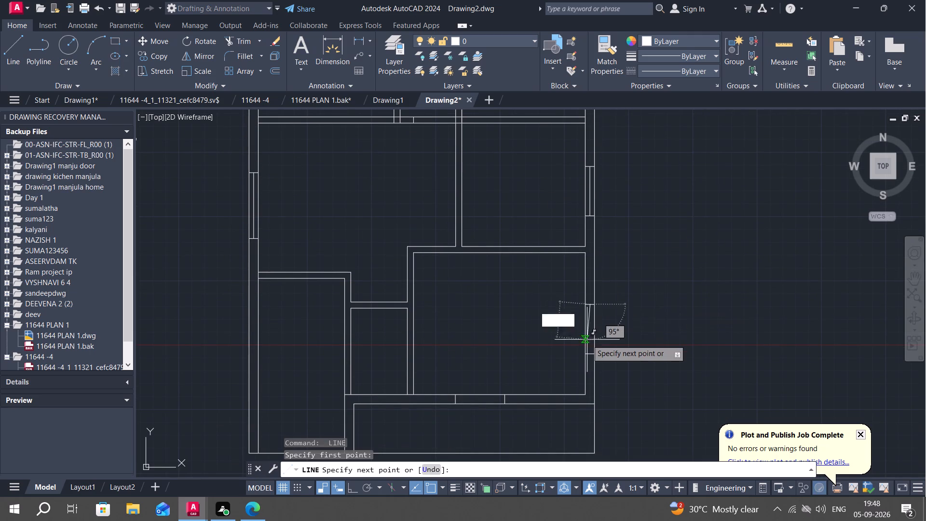
pyautogui.click(589, 353)
pyautogui.press('Escape')
pyautogui.moveTo(548, 374); pyautogui.dragTo(615, 236, button='middle')
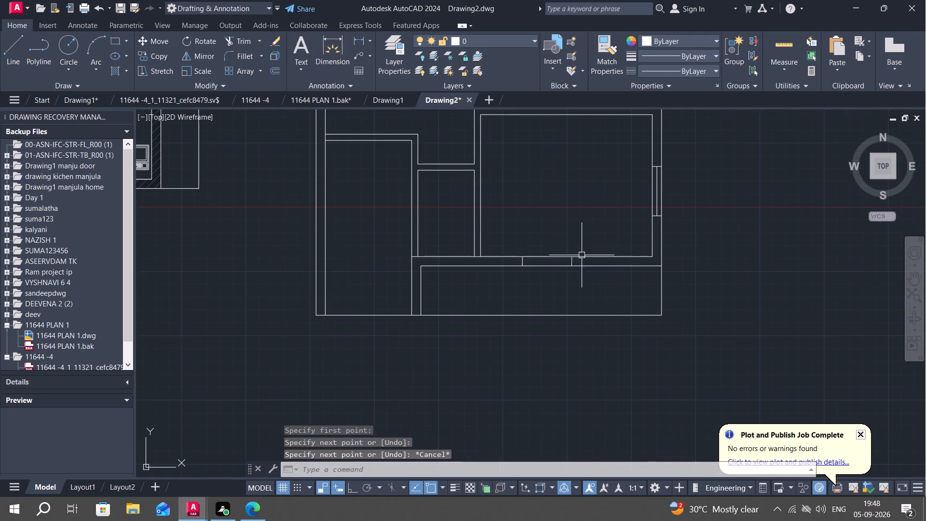
pyautogui.press('space')
pyautogui.click(523, 261)
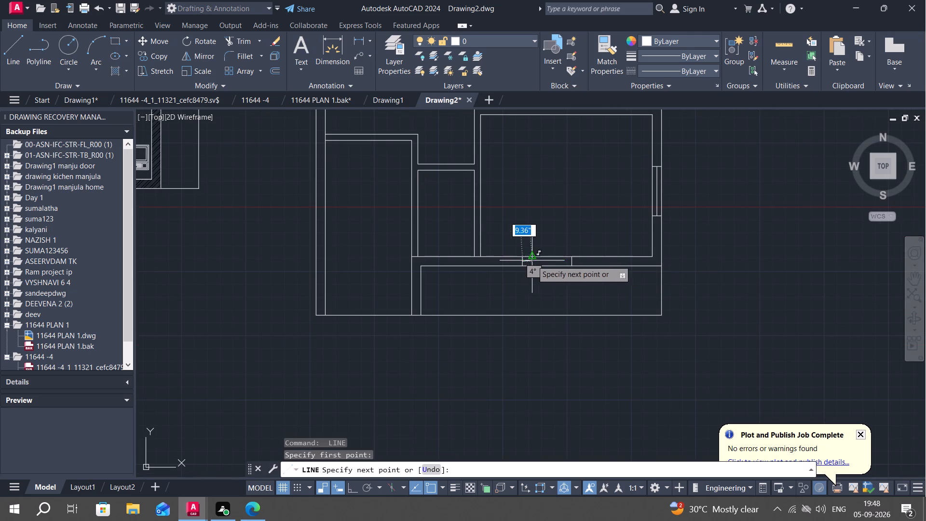
pyautogui.click(572, 261)
pyautogui.press('Escape')
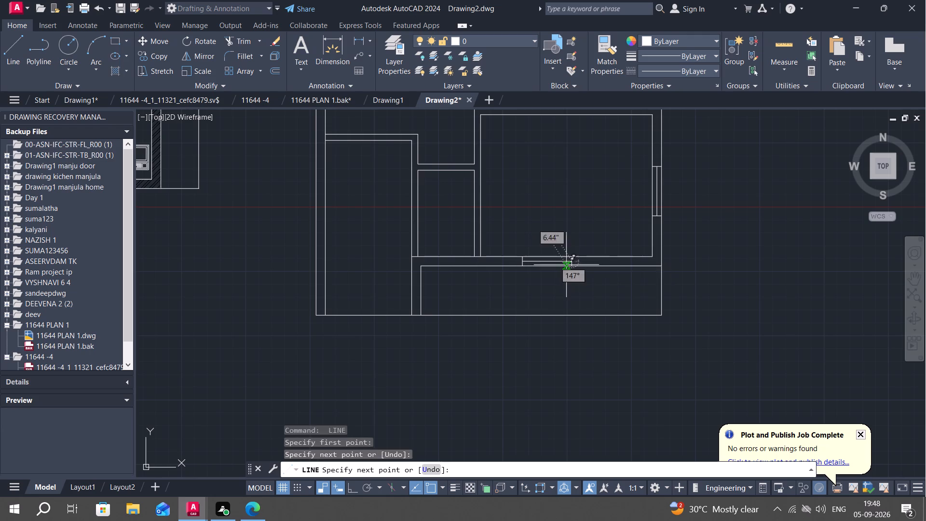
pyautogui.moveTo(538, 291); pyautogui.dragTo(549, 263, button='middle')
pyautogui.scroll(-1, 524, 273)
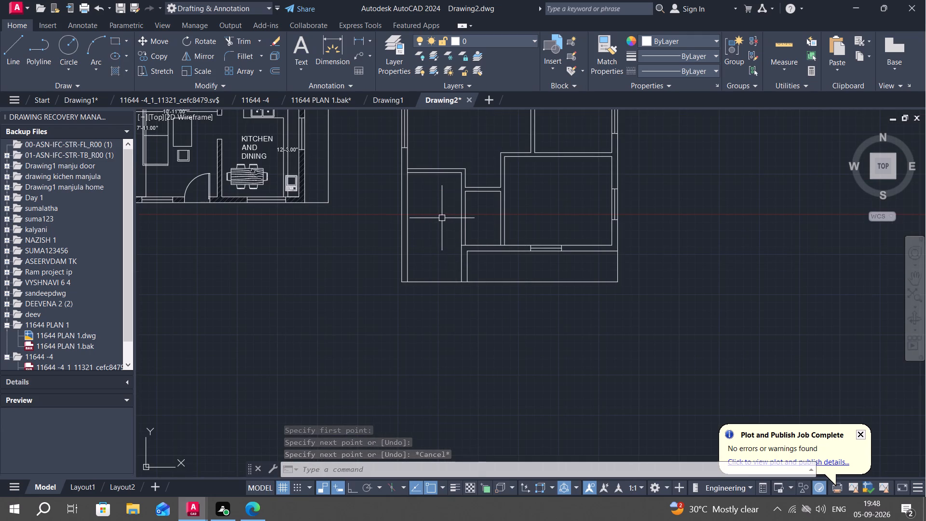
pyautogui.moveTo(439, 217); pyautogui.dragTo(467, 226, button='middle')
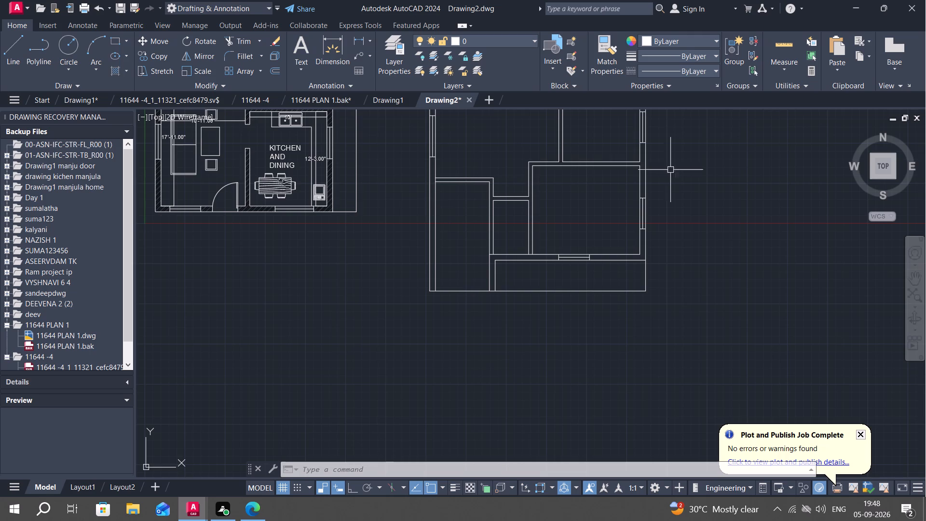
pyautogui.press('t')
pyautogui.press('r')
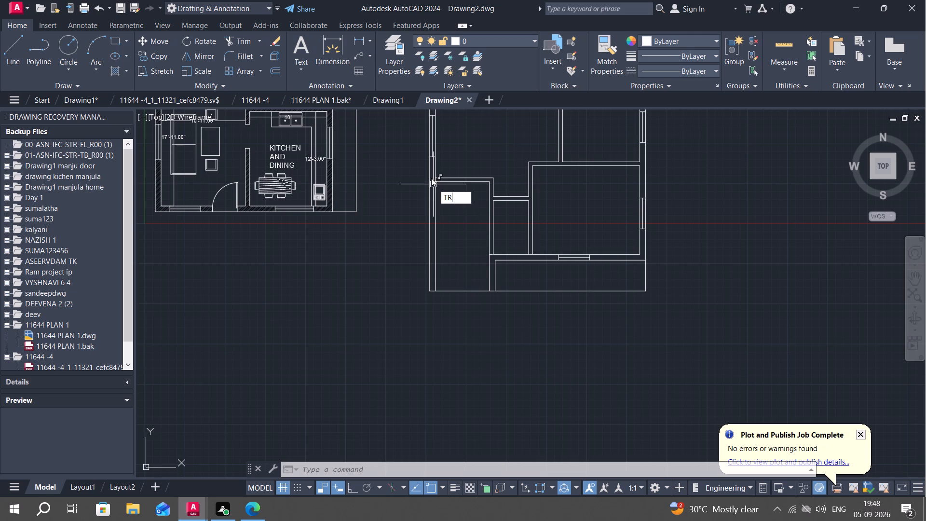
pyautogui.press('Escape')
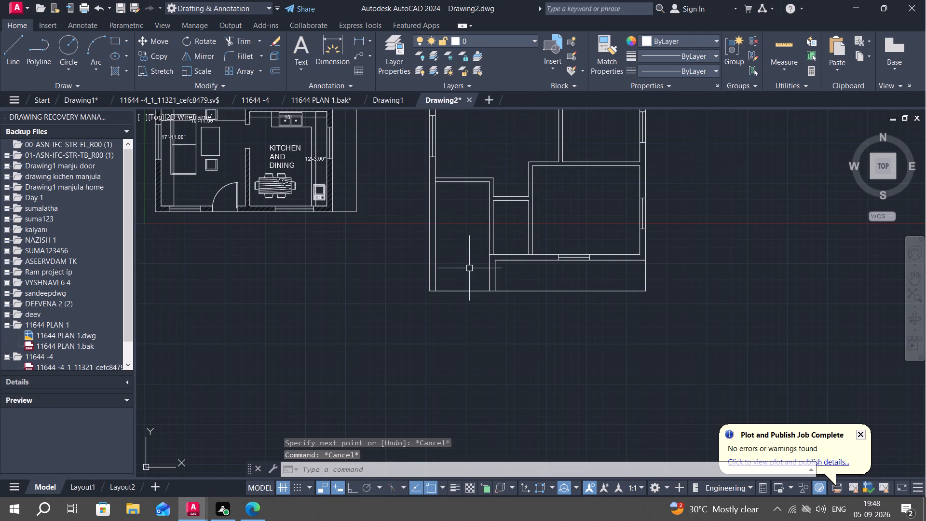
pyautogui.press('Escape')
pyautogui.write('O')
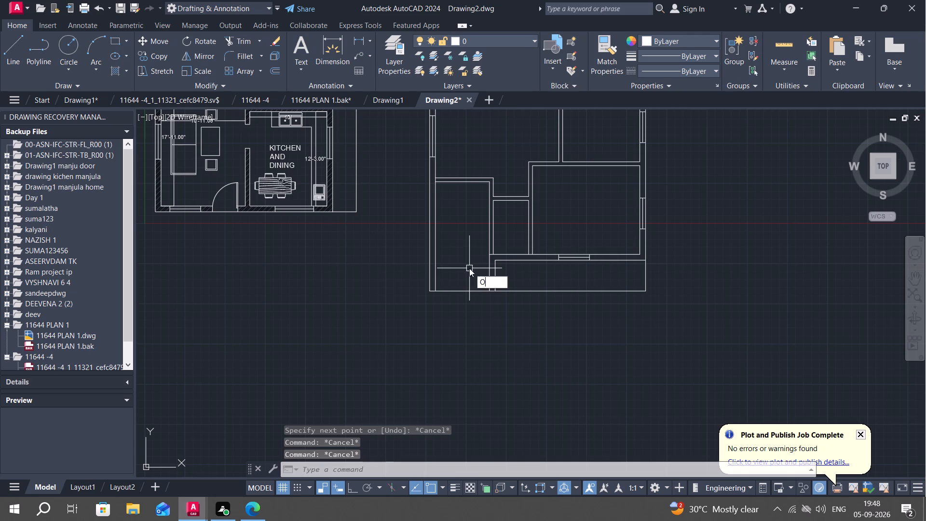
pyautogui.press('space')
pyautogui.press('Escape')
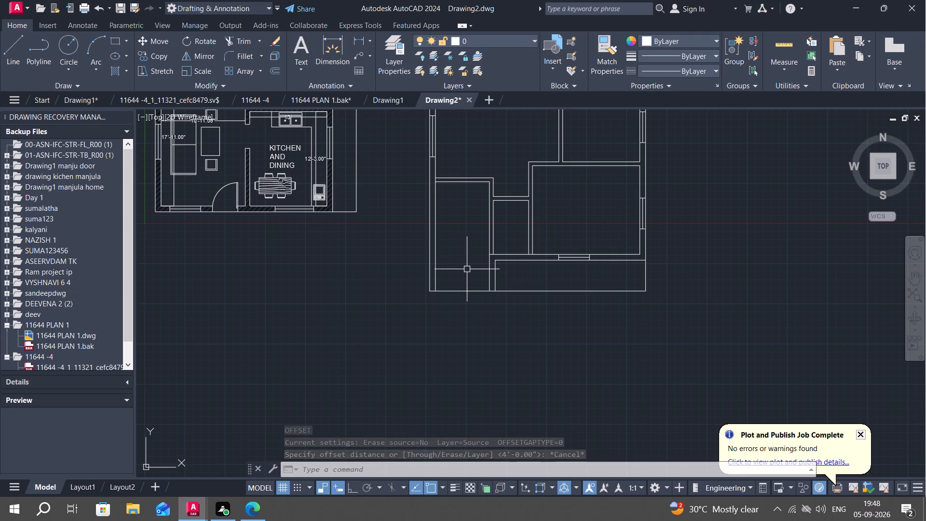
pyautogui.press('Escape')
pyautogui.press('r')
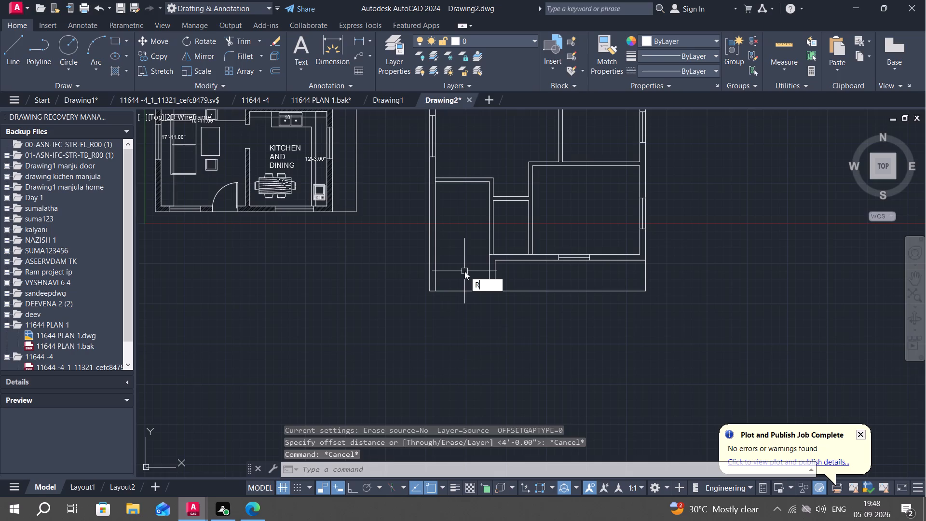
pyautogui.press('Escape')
# Extend both lines of the bottom-right room's lower wall leftward across the bottom-left room to the left outer wall's inner face.
pyautogui.write('EX')
pyautogui.press('space')
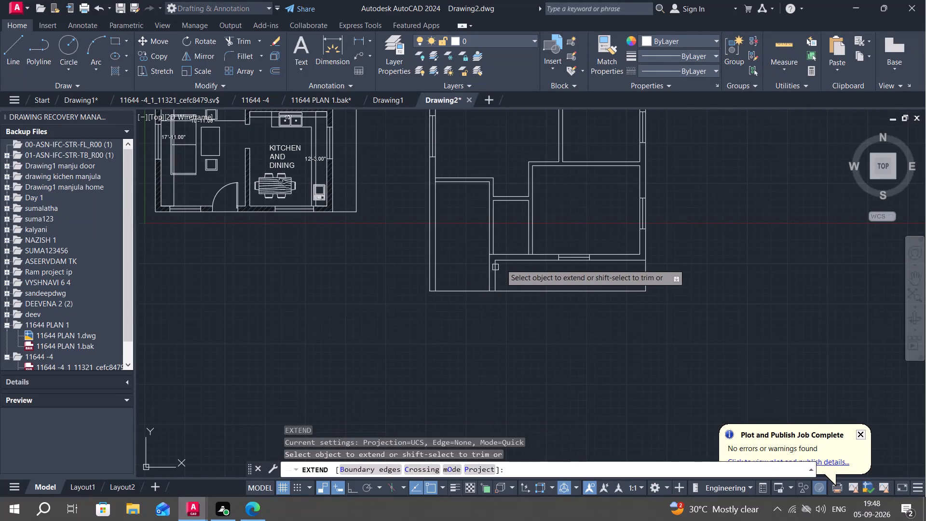
pyautogui.click(508, 261)
pyautogui.click(503, 260)
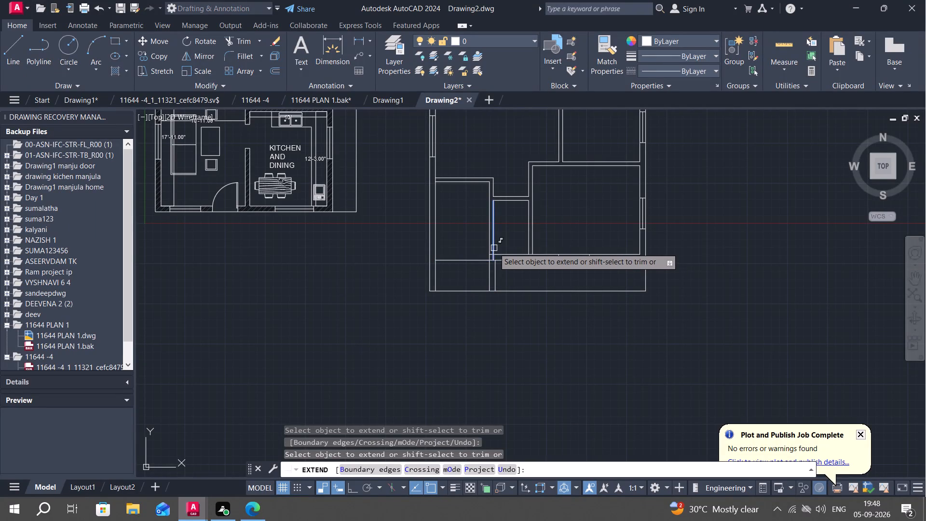
pyautogui.click(502, 253)
pyautogui.press('Escape')
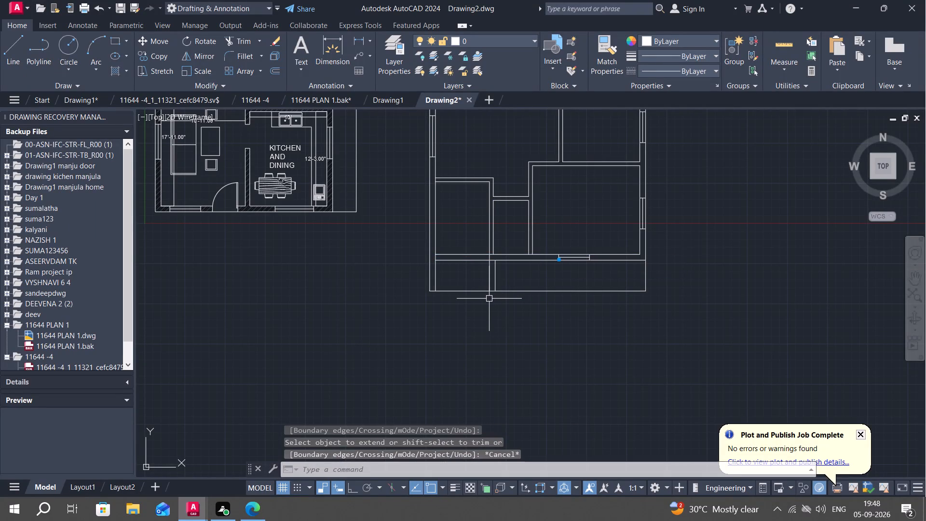
# Offset the upper line of the bottom-left room's lower wall 9" upward to form the first stair tread.
pyautogui.press('o')
pyautogui.press('space')
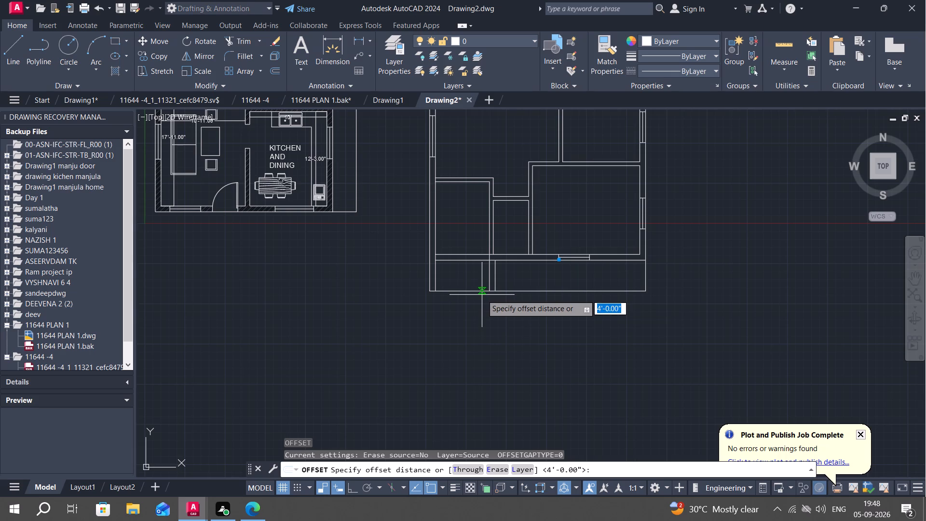
pyautogui.write('9"')
pyautogui.press('space')
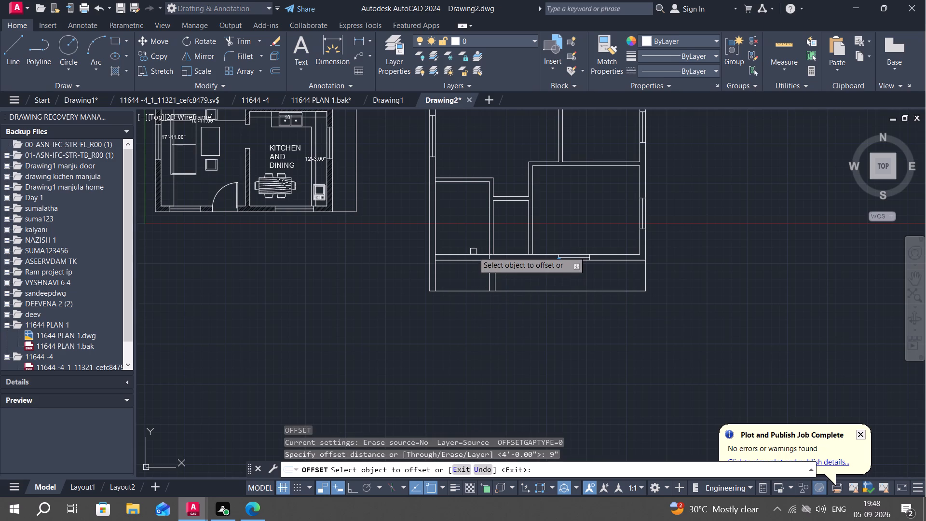
pyautogui.click(478, 254)
pyautogui.click(472, 232)
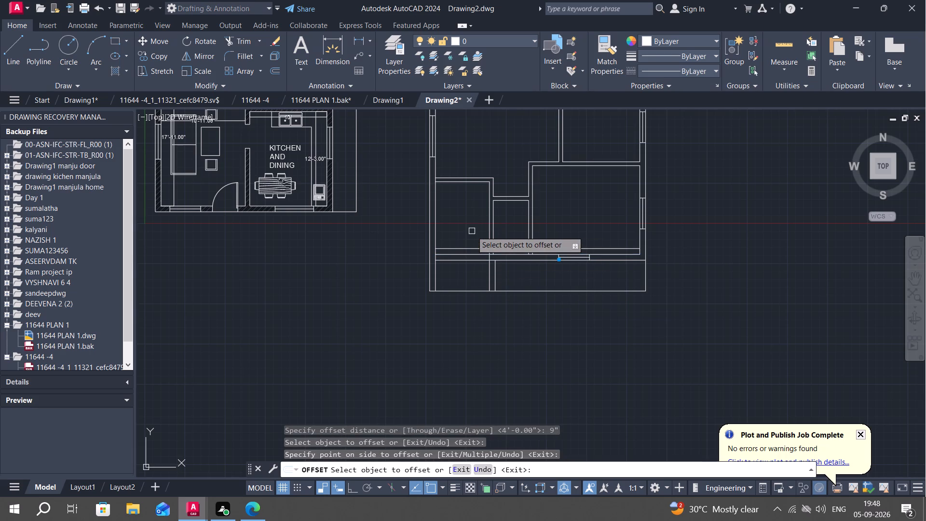
pyautogui.moveTo(472, 231); pyautogui.dragTo(484, 274, button='middle')
pyautogui.press('Escape')
# Trim the new tread line at the bottom-left room's right wall and delete its remaining part in the bottom-right room.
pyautogui.write('TR')
pyautogui.press('space')
pyautogui.scroll(3, 515, 287)
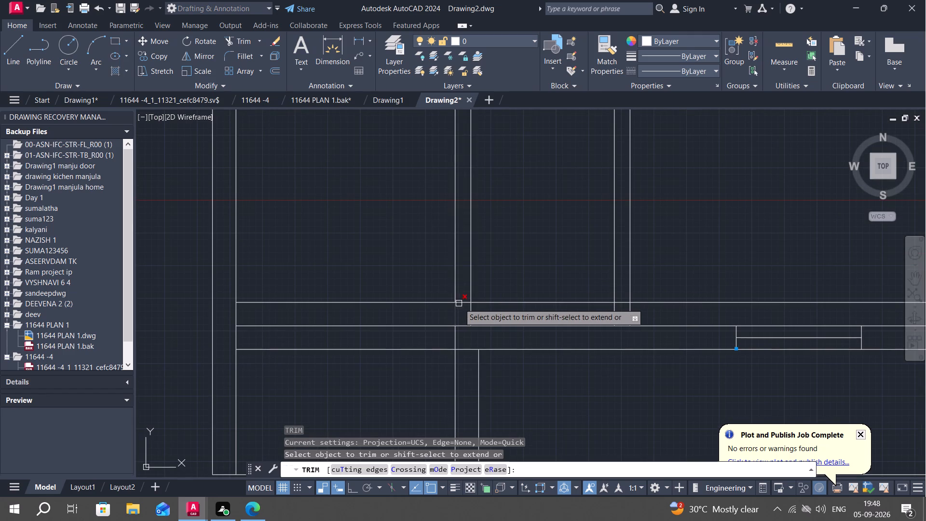
pyautogui.click(464, 302)
pyautogui.click(490, 297)
pyautogui.click(499, 304)
pyautogui.press('Escape')
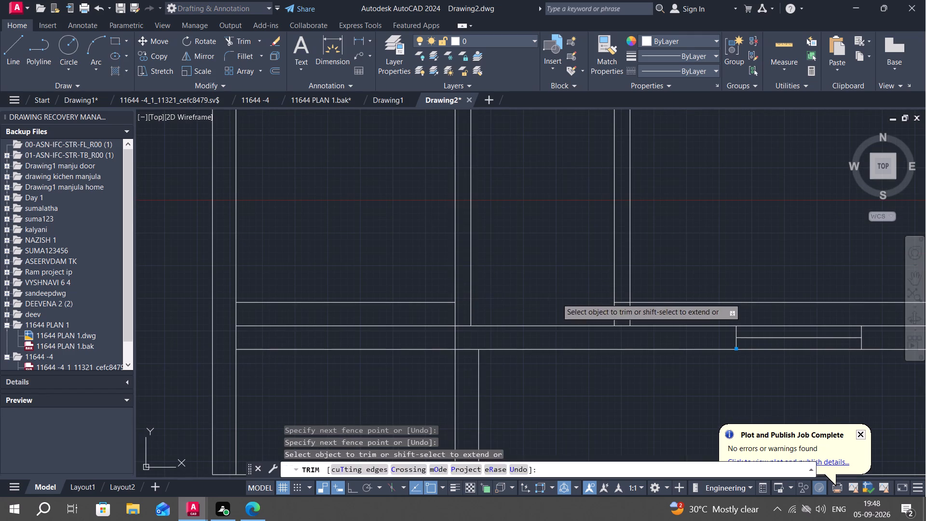
pyautogui.click(647, 301)
pyautogui.press('Delete')
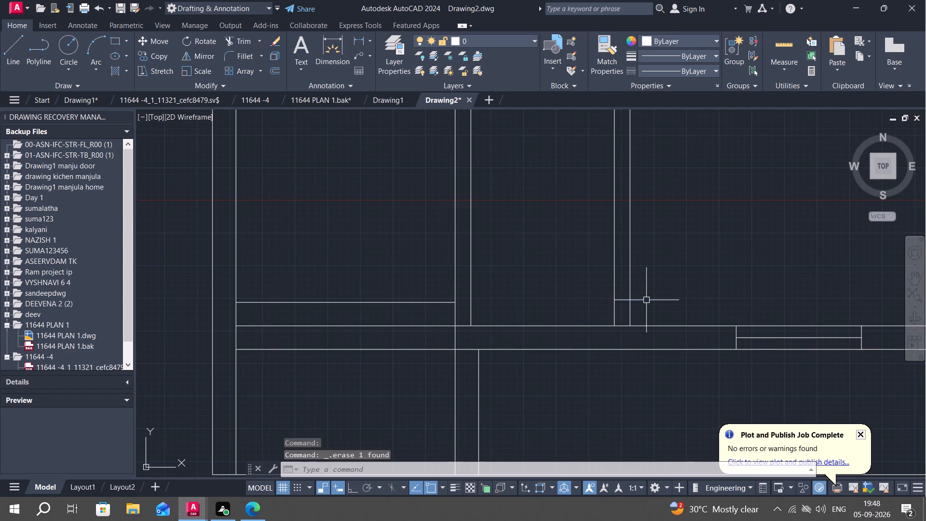
# Draw a vertical stair centre line about 7'-4" long upward from the midpoint of the bottom-left room's tread line.
pyautogui.scroll(-2, 629, 296)
pyautogui.moveTo(499, 289); pyautogui.dragTo(533, 274, button='middle')
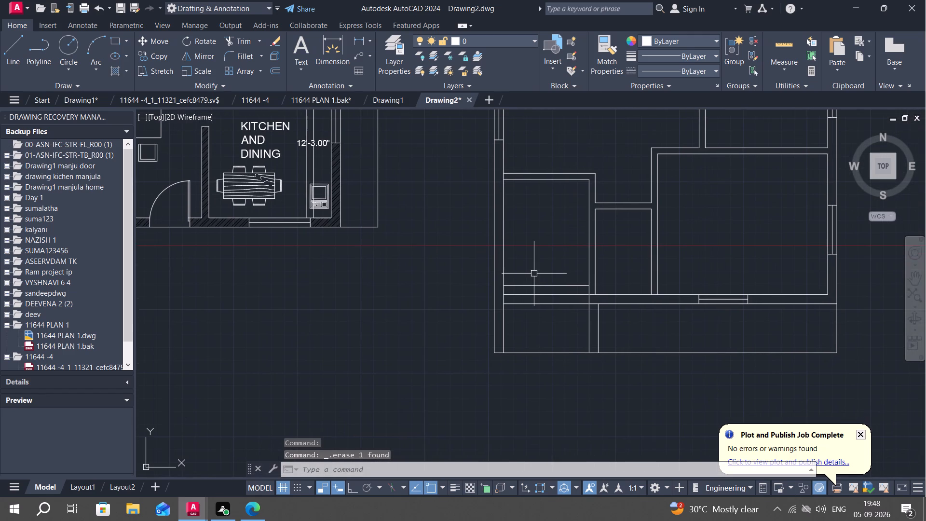
pyautogui.write('L')
pyautogui.press('space')
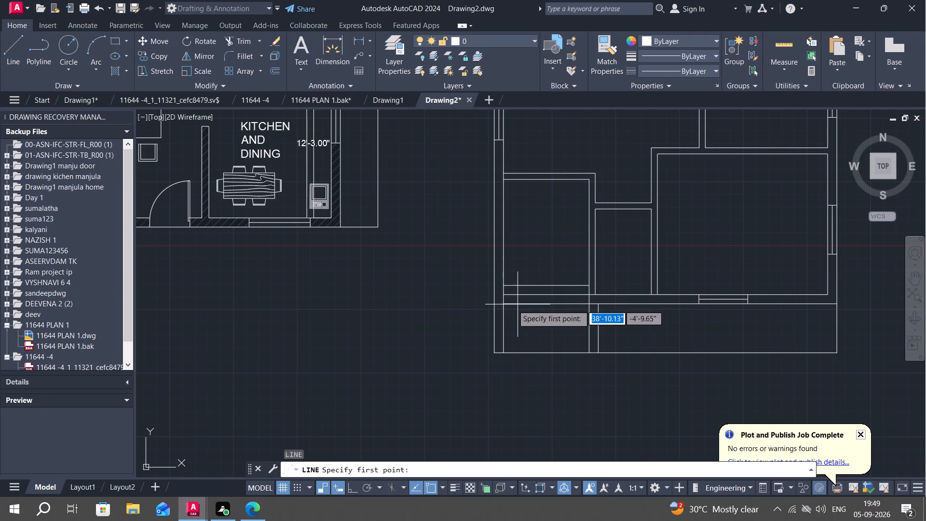
pyautogui.click(545, 287)
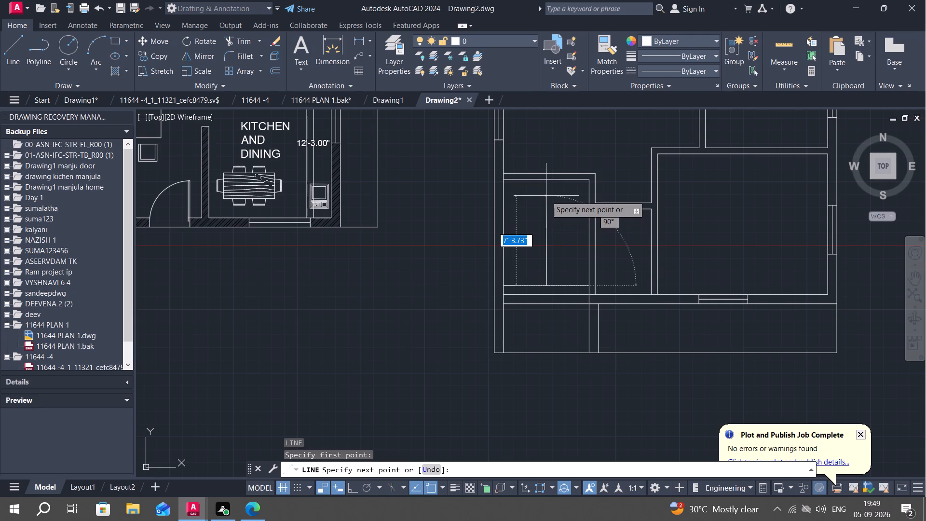
pyautogui.click(546, 196)
pyautogui.press('Escape')
# Extend the stair centre line down through the lower wall to the wall's outer line.
pyautogui.write('EX')
pyautogui.press('space')
pyautogui.click(547, 264)
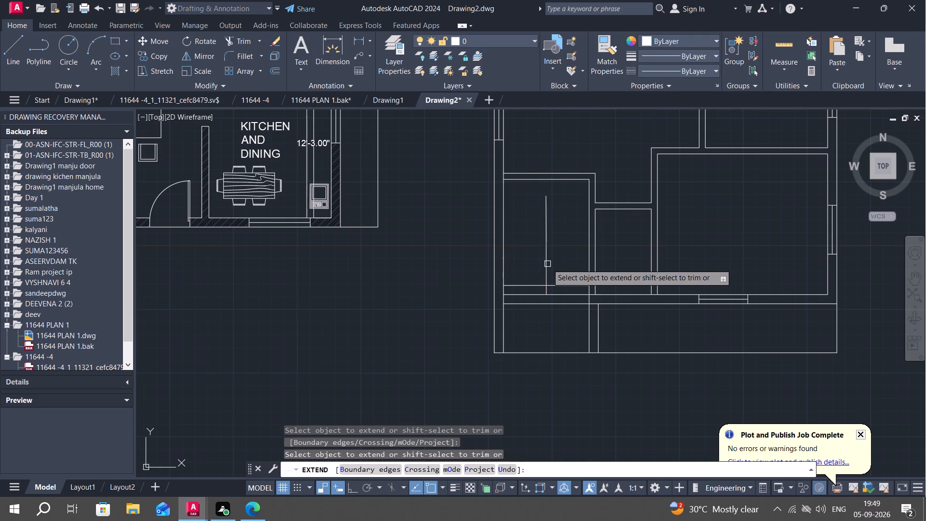
pyautogui.click(545, 276)
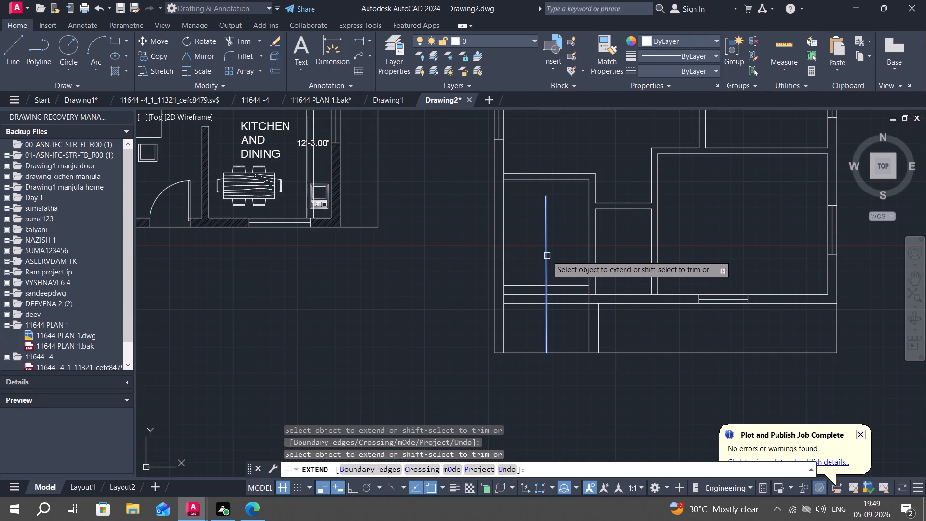
pyautogui.press('Escape')
# Offset the tread line upward eight times in succession at 9" spacing to build the stair flight.
pyautogui.moveTo(551, 258); pyautogui.dragTo(541, 286, button='middle')
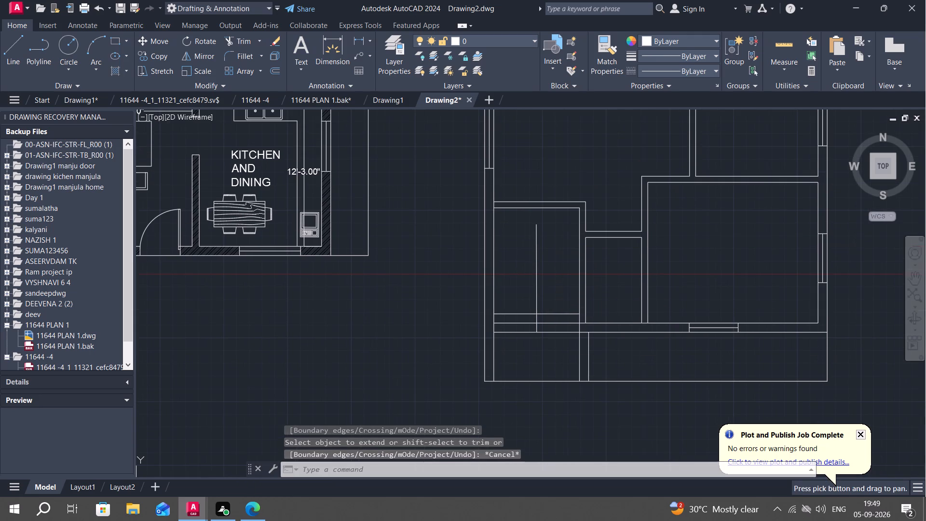
pyautogui.press('Escape')
pyautogui.write('O')
pyautogui.press('space')
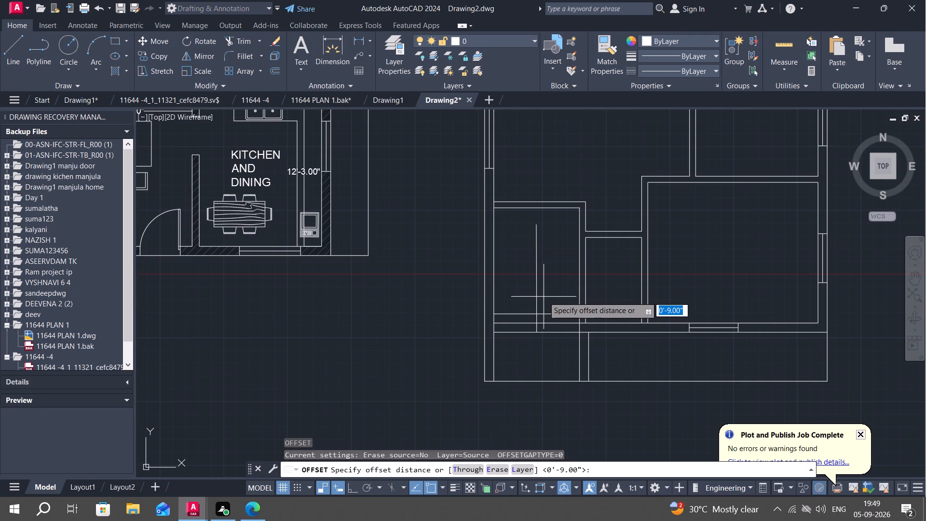
pyautogui.press('space')
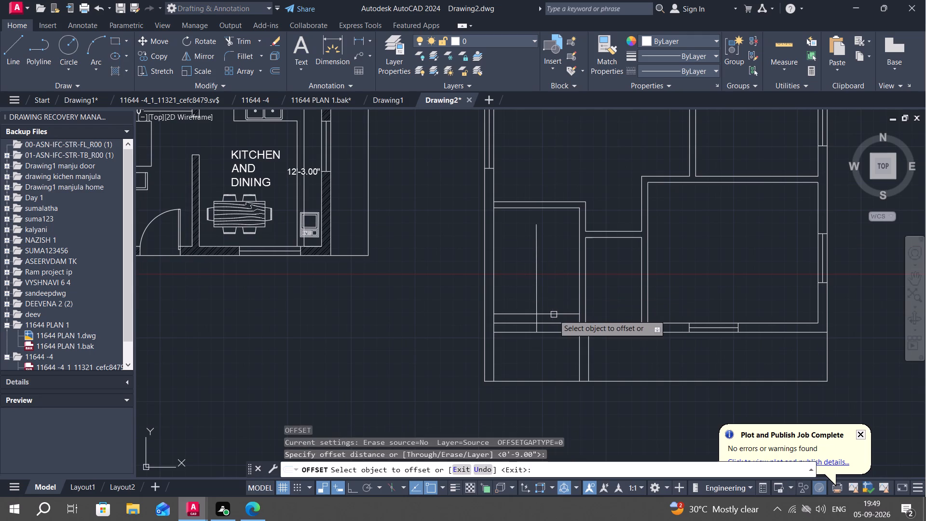
pyautogui.moveTo(554, 315); pyautogui.dragTo(553, 303)
pyautogui.click(552, 271)
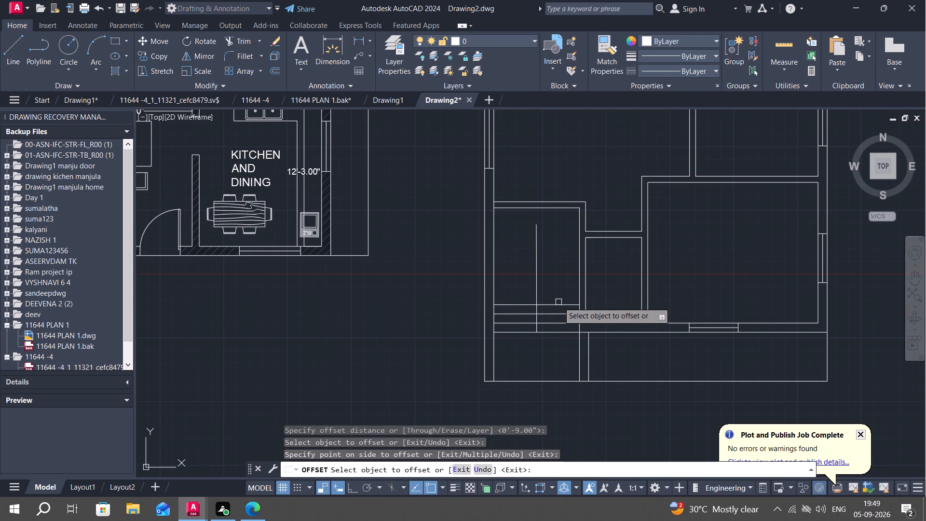
pyautogui.click(558, 303)
pyautogui.click(553, 260)
pyautogui.click(561, 296)
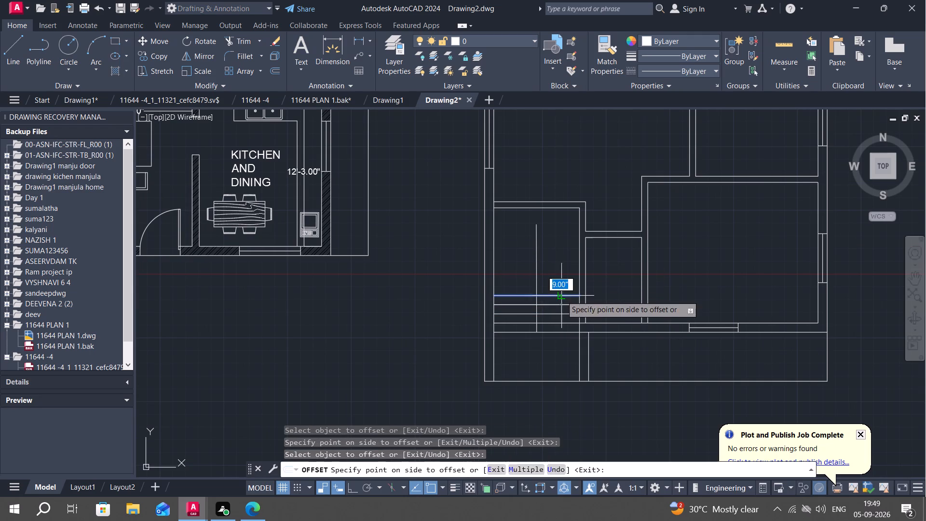
pyautogui.click(566, 263)
pyautogui.click(572, 286)
pyautogui.click(561, 250)
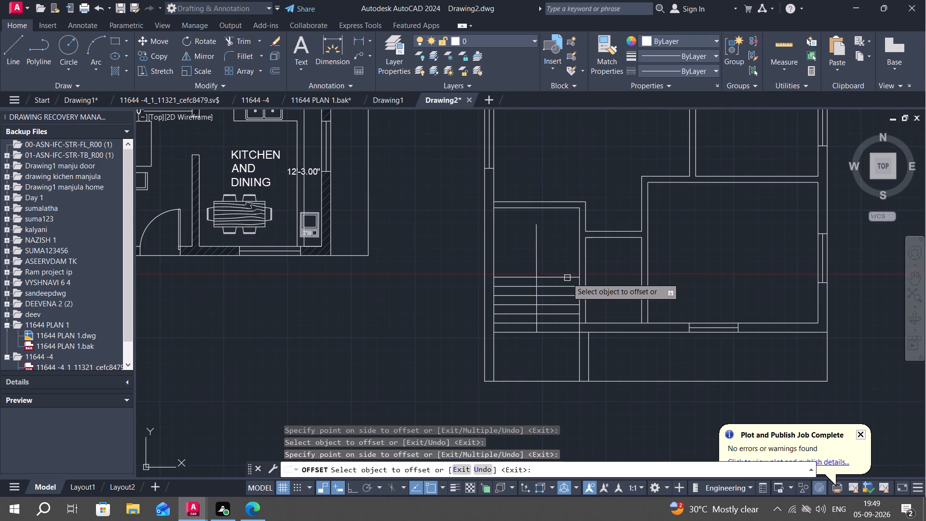
pyautogui.click(567, 278)
pyautogui.click(567, 224)
pyautogui.click(568, 269)
pyautogui.click(568, 234)
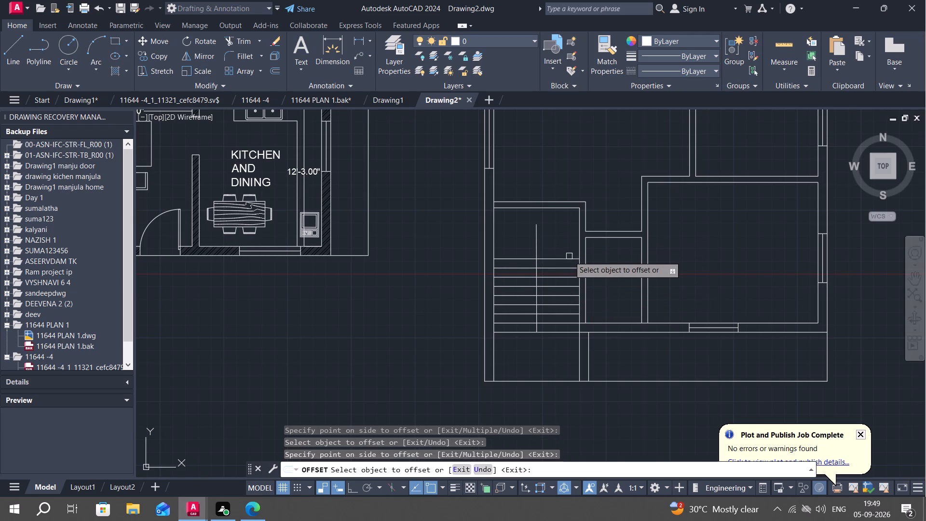
pyautogui.click(570, 260)
pyautogui.click(567, 234)
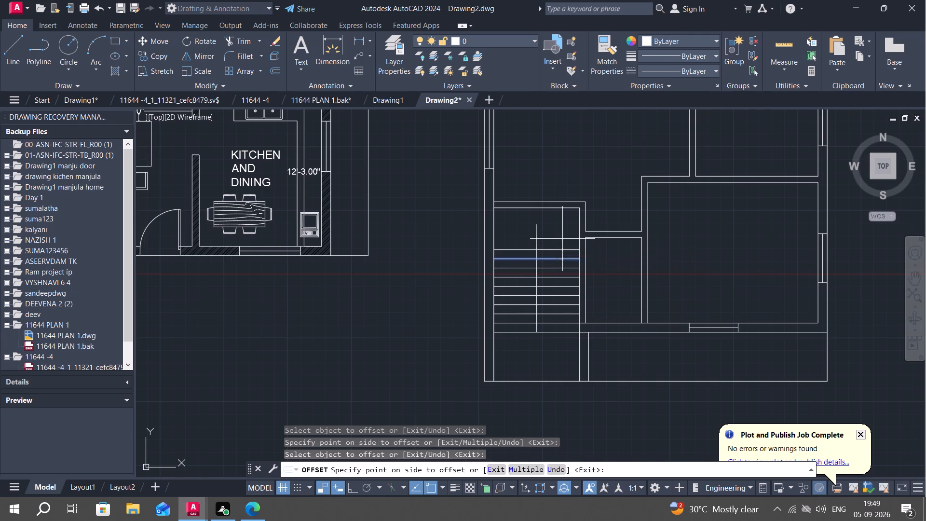
pyautogui.click(562, 239)
pyautogui.click(565, 251)
pyautogui.click(564, 232)
pyautogui.press('Escape')
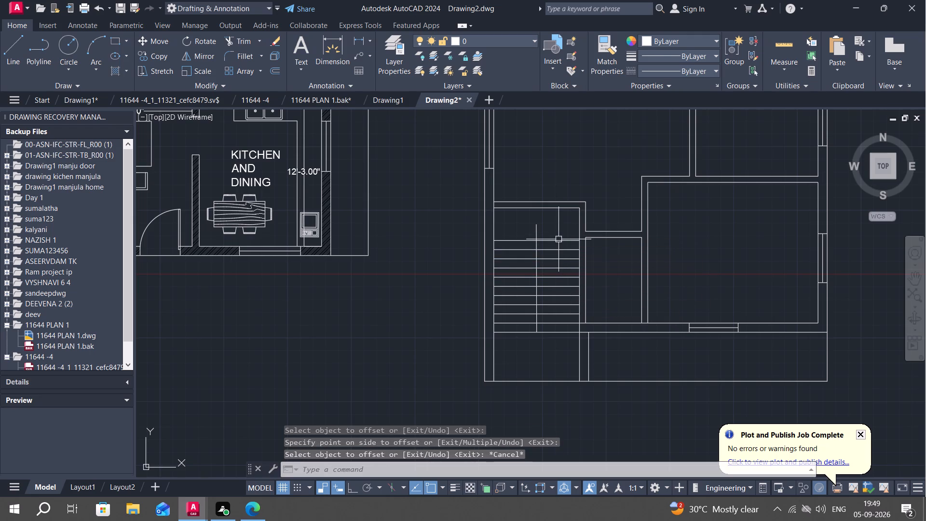
# Trim the stair centre line above the top tread, and the tread and lower-wall lines on the centre line's left side.
pyautogui.write('TR')
pyautogui.press('space')
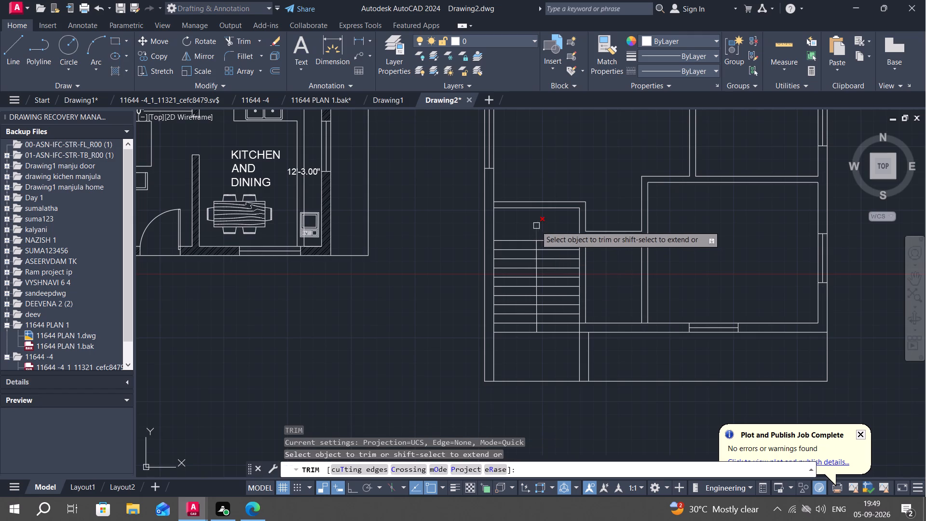
pyautogui.click(537, 231)
pyautogui.press('Escape')
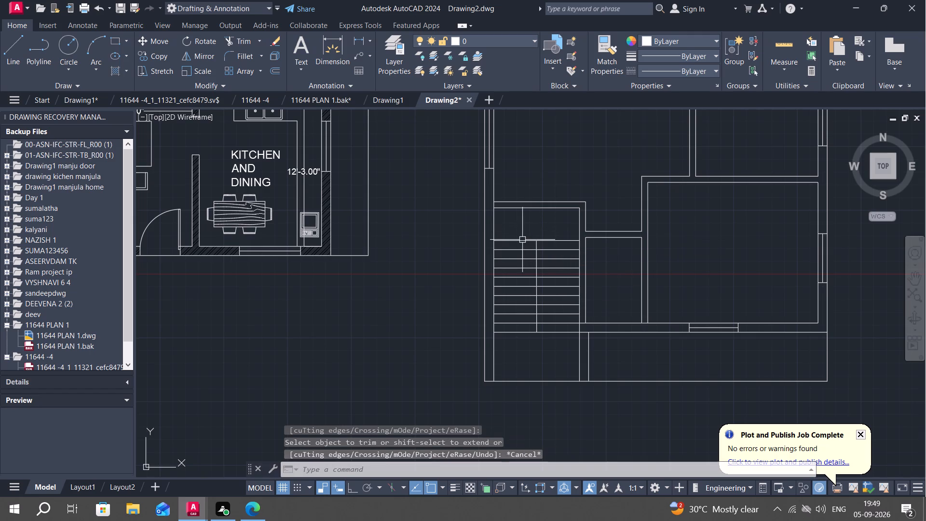
pyautogui.write('TR')
pyautogui.press('space')
pyautogui.moveTo(513, 229); pyautogui.dragTo(523, 309)
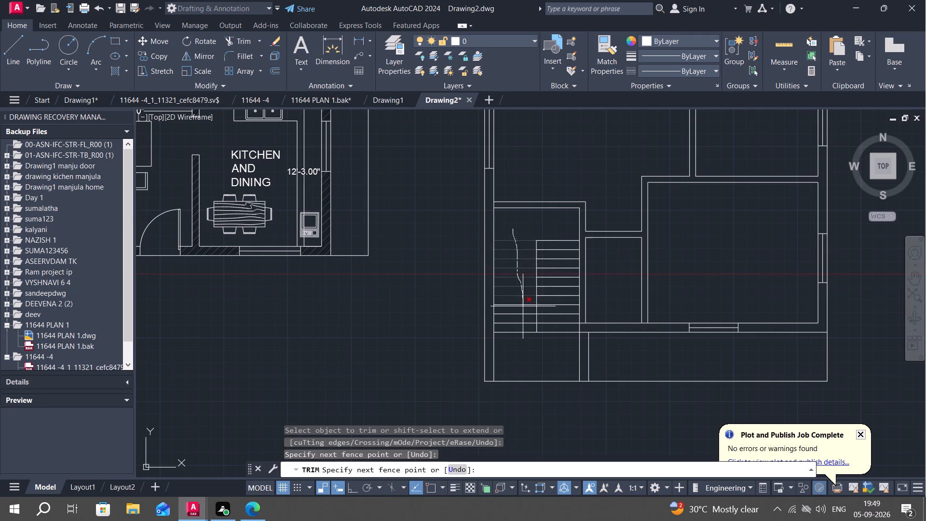
pyautogui.moveTo(523, 309); pyautogui.dragTo(527, 342)
pyautogui.press('Escape')
# Draw a line from the foot of the stair centre line to the left outer wall's inner face.
pyautogui.write('L')
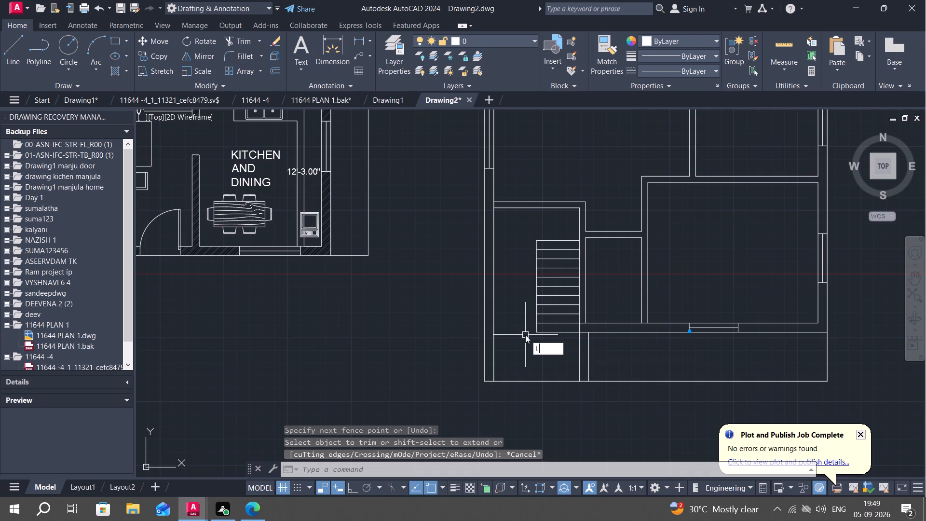
pyautogui.press('space')
pyautogui.moveTo(537, 333); pyautogui.dragTo(531, 336)
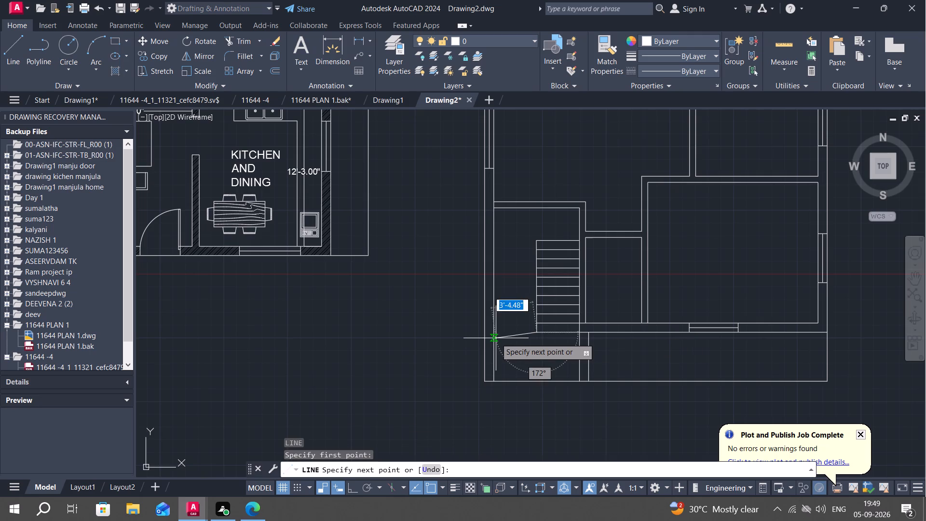
pyautogui.click(494, 334)
pyautogui.press('Escape')
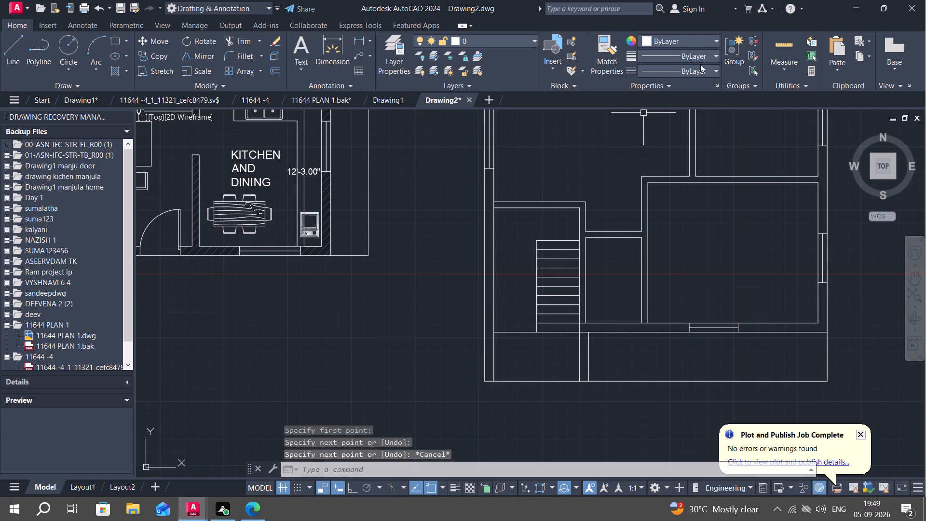
# Load the ACAD_ISO02W100 dashed linetype and make it the current linetype.
pyautogui.click(713, 68)
pyautogui.click(686, 123)
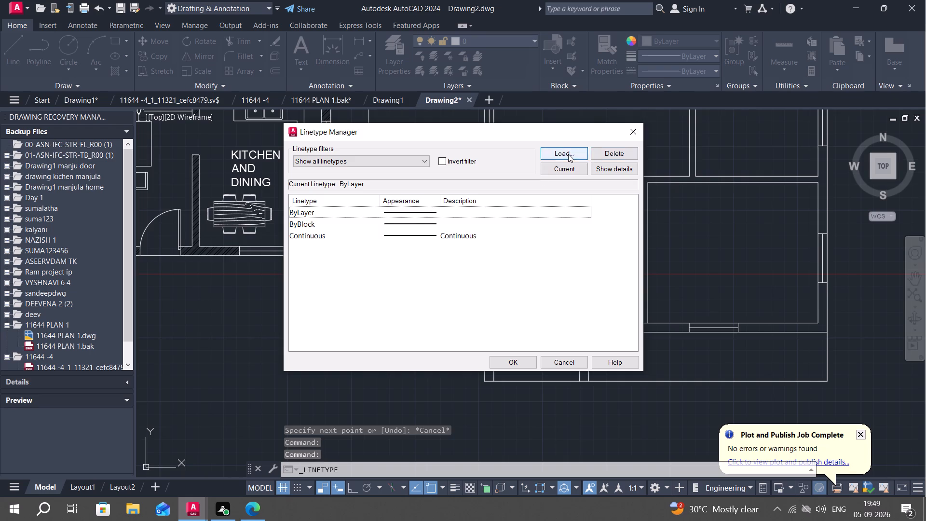
pyautogui.click(568, 154)
pyautogui.click(467, 229)
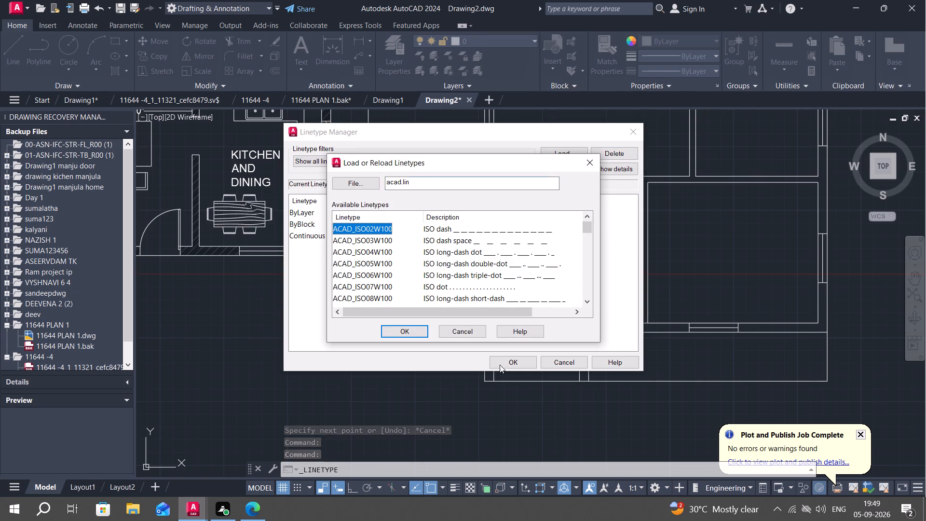
pyautogui.click(506, 360)
pyautogui.click(392, 329)
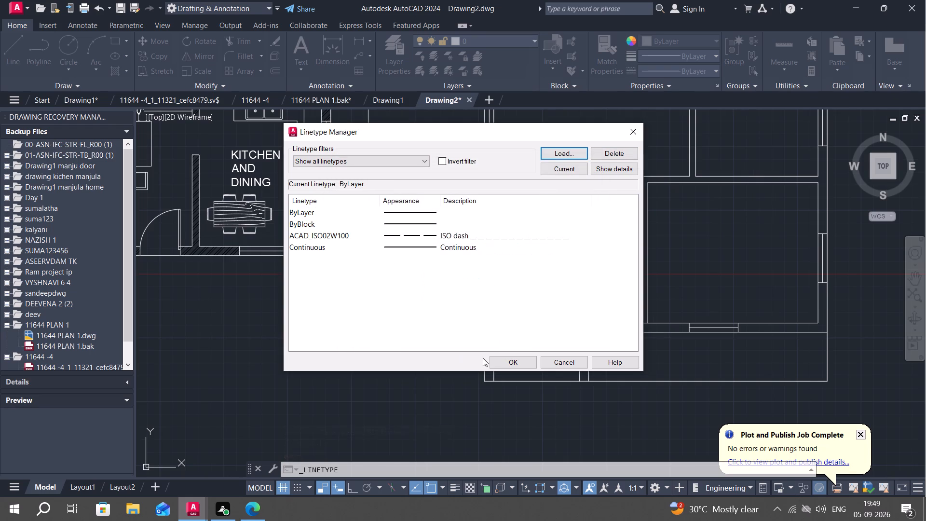
pyautogui.click(495, 358)
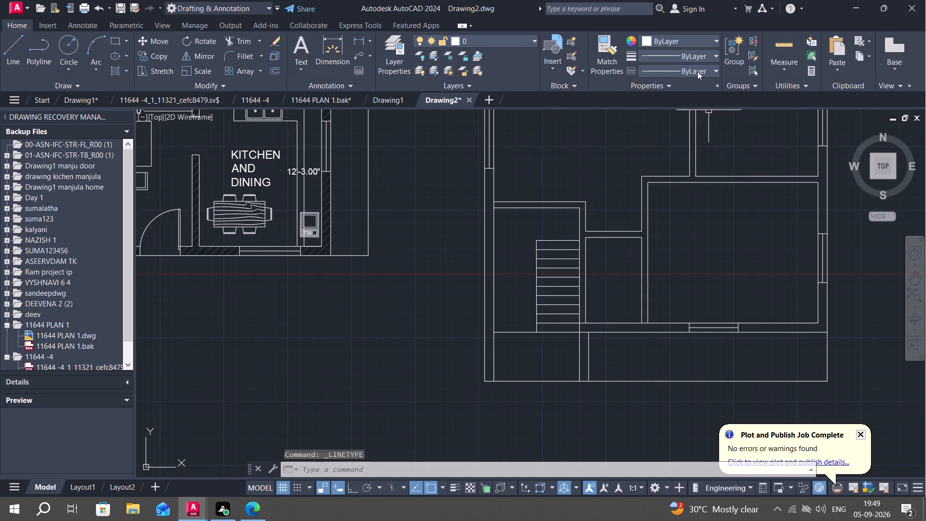
pyautogui.click(697, 71)
pyautogui.click(676, 108)
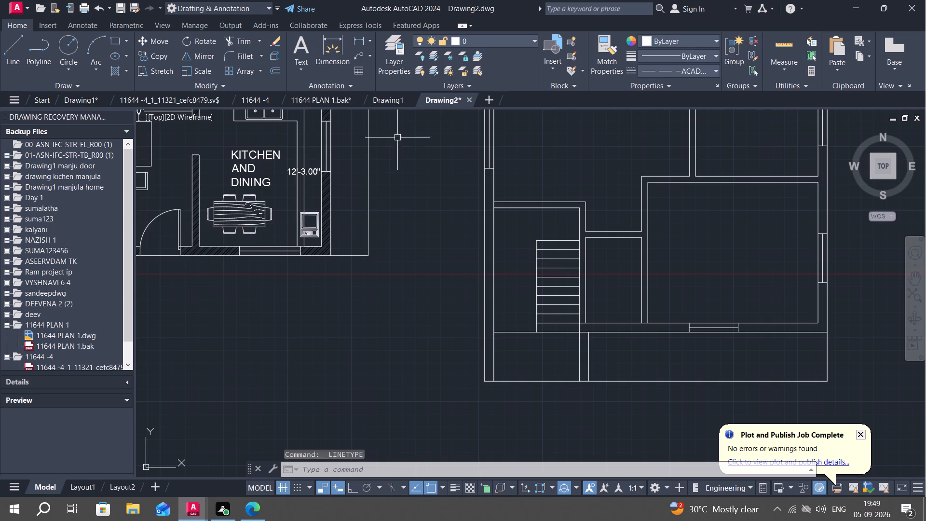
# Draw a sloping dashed line about 3'-10" long in the empty space between the two plans.
pyautogui.press('l')
pyautogui.press('space')
pyautogui.moveTo(346, 331); pyautogui.dragTo(350, 331)
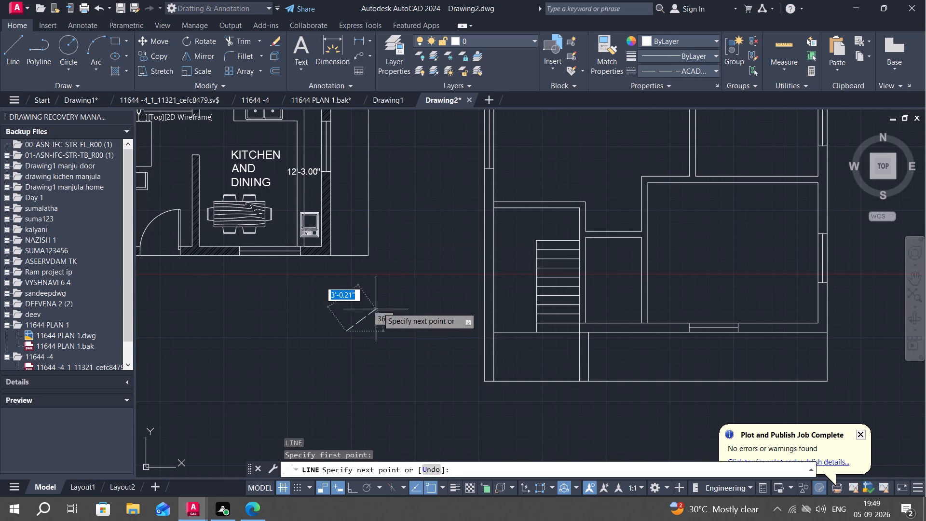
pyautogui.click(383, 303)
pyautogui.press('Escape')
# Set the linetype scale of the sloping dashed line between the two plans to 0.1.
pyautogui.click(375, 311)
pyautogui.press('p')
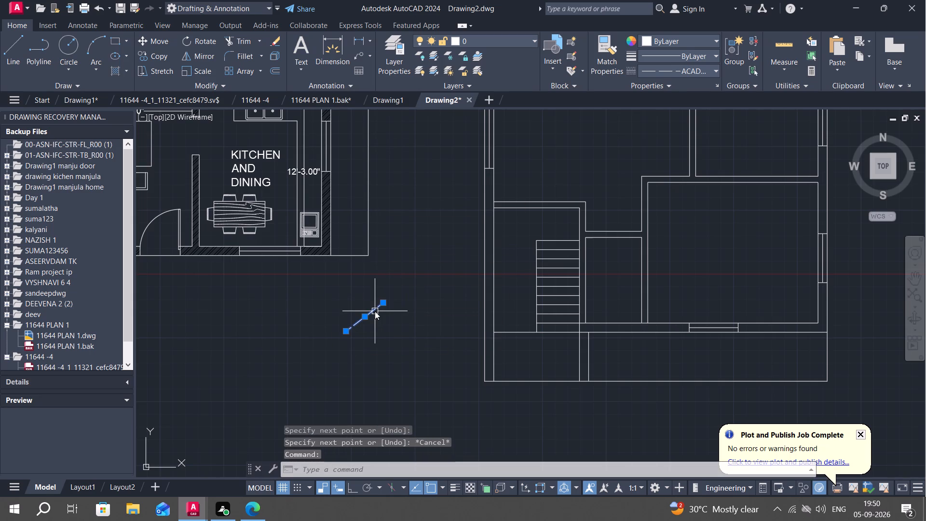
pyautogui.write('R')
pyautogui.press('space')
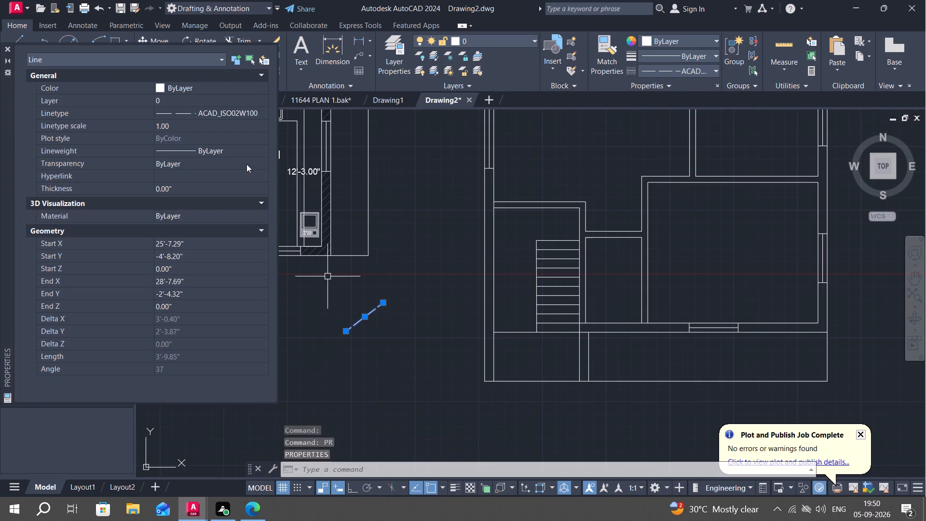
pyautogui.click(171, 122)
pyautogui.press('BackSpace')
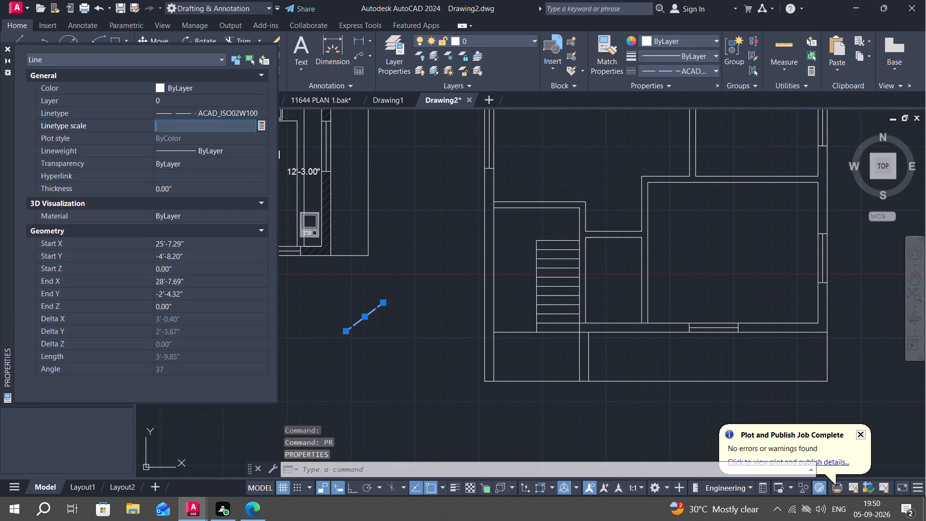
pyautogui.write('O.')
pyautogui.press('1')
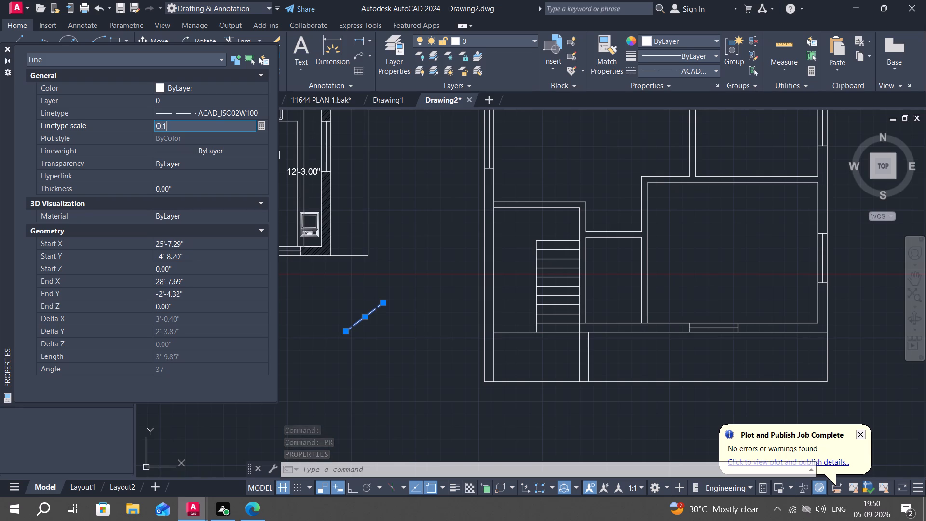
pyautogui.press('Return')
pyautogui.click(176, 126)
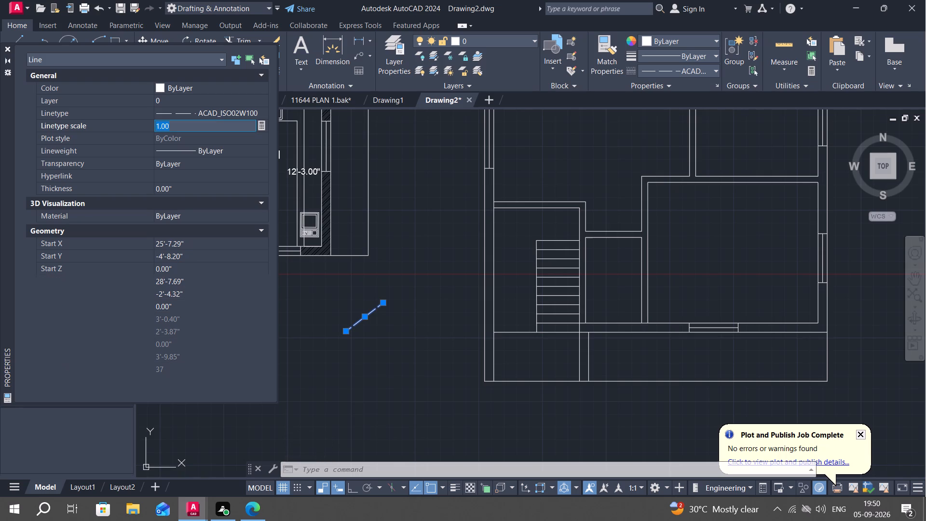
pyautogui.press('BackSpace')
pyautogui.write('0.')
pyautogui.press('1')
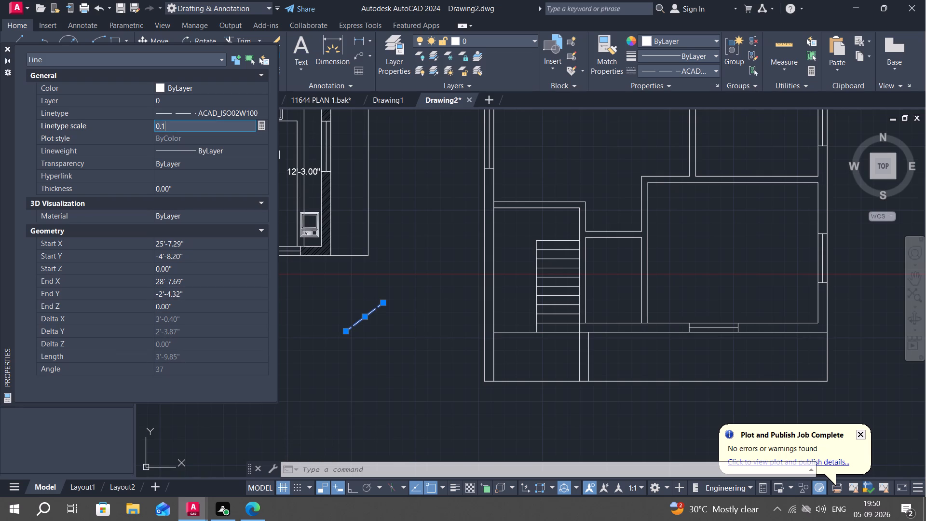
pyautogui.press('Return')
pyautogui.scroll(1, 176, 126)
pyautogui.press('Escape')
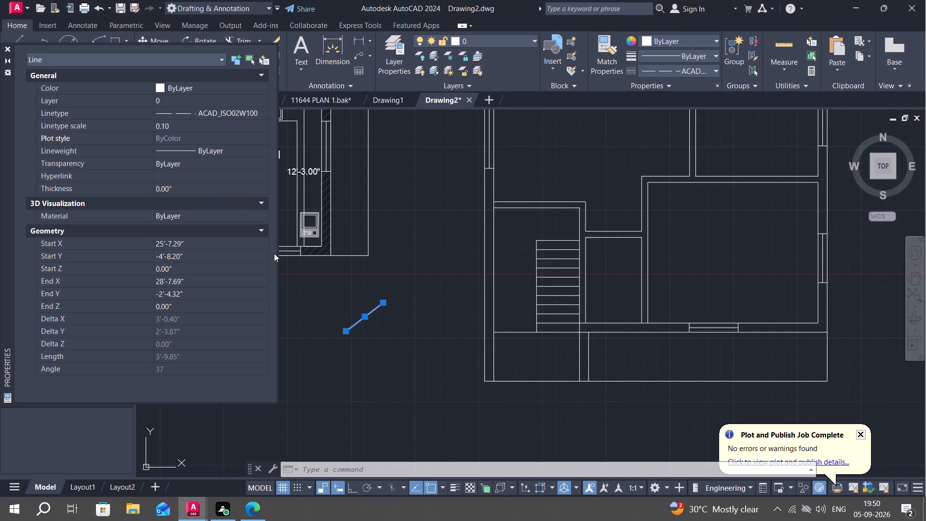
pyautogui.press('space')
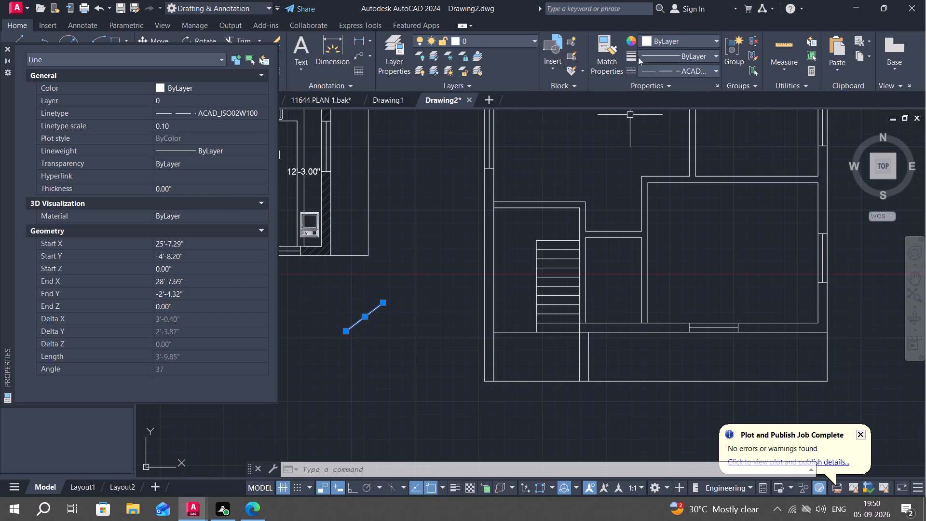
# Match the sloping dashed line's properties onto the short horizontal line between the stair foot and the left outer wall.
pyautogui.click(612, 53)
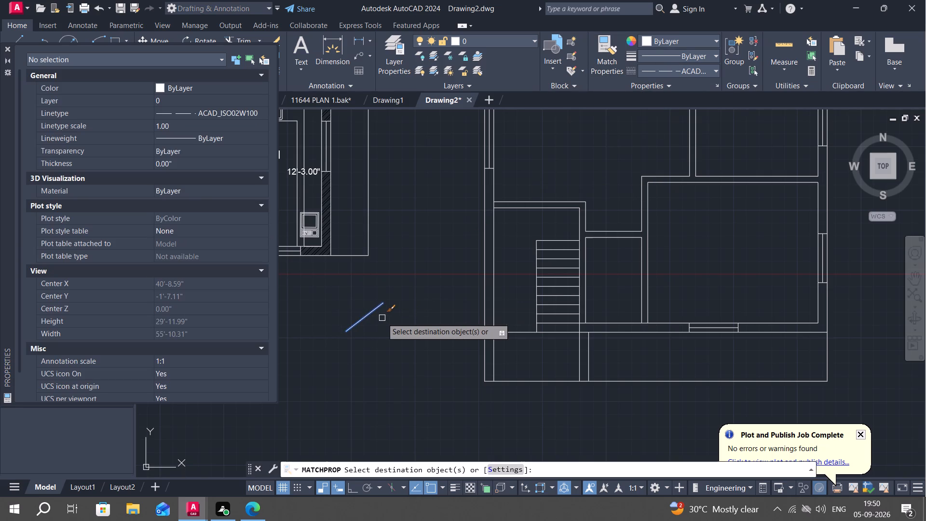
pyautogui.click(371, 311)
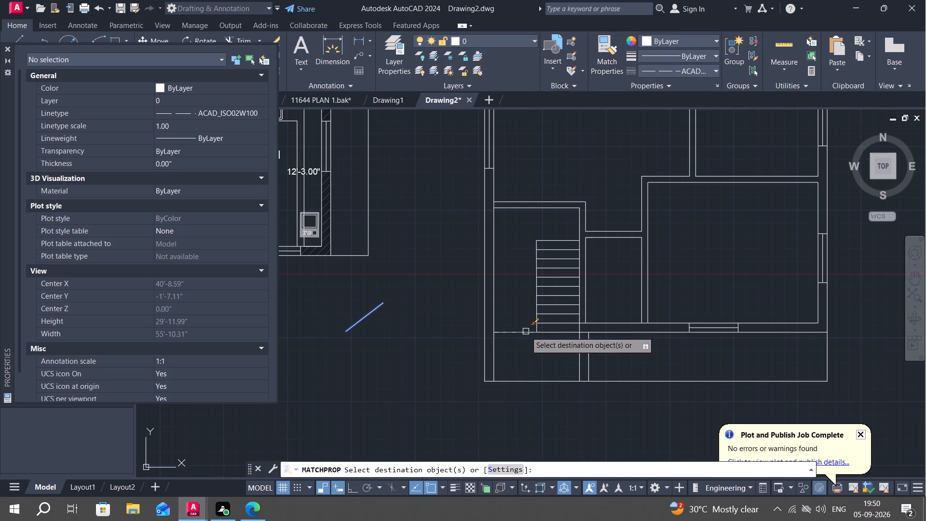
pyautogui.click(525, 331)
pyautogui.press('Escape')
pyautogui.scroll(3, 520, 324)
pyautogui.moveTo(523, 325); pyautogui.dragTo(506, 315, button='middle')
pyautogui.press('Escape')
pyautogui.scroll(-1, 531, 310)
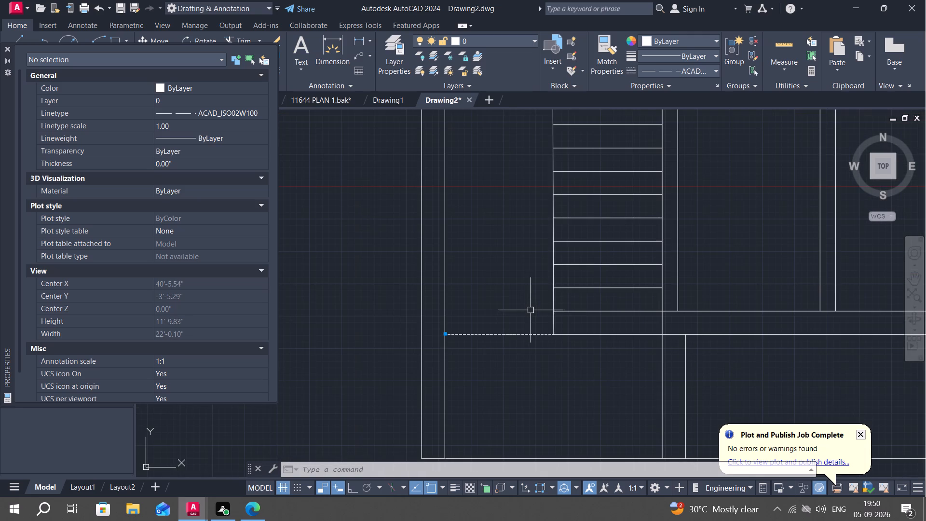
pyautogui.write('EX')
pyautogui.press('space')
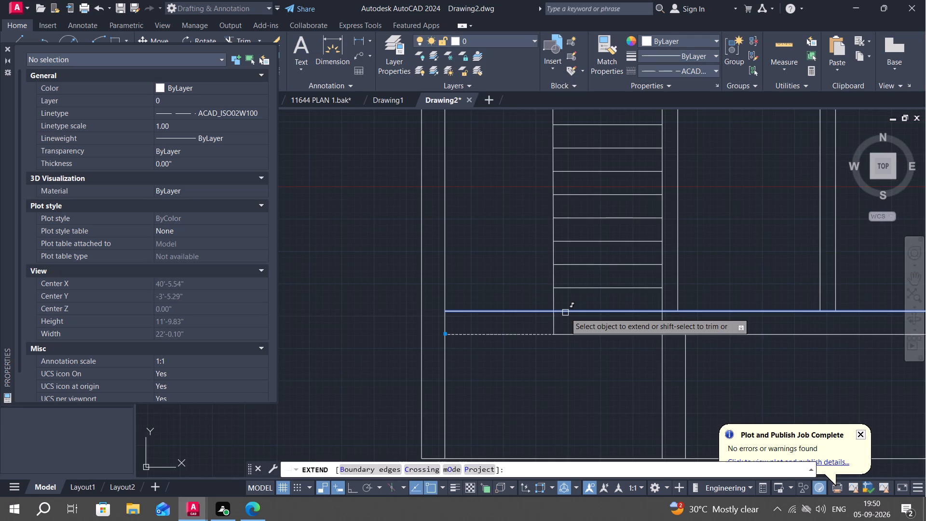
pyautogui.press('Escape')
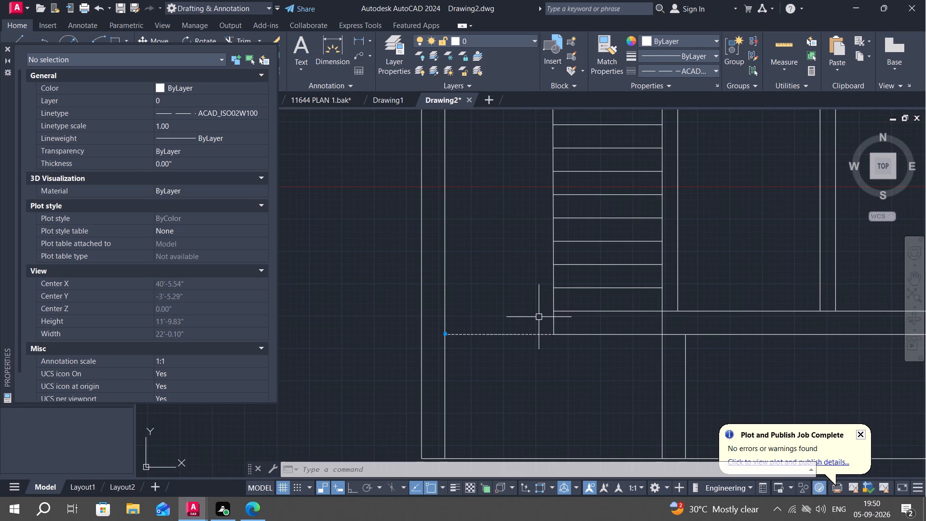
# Offset the dashed line at the stair foot upward repeatedly at 9" spacing for the left flight's five lower treads.
pyautogui.write('O')
pyautogui.press('space')
pyautogui.press('space')
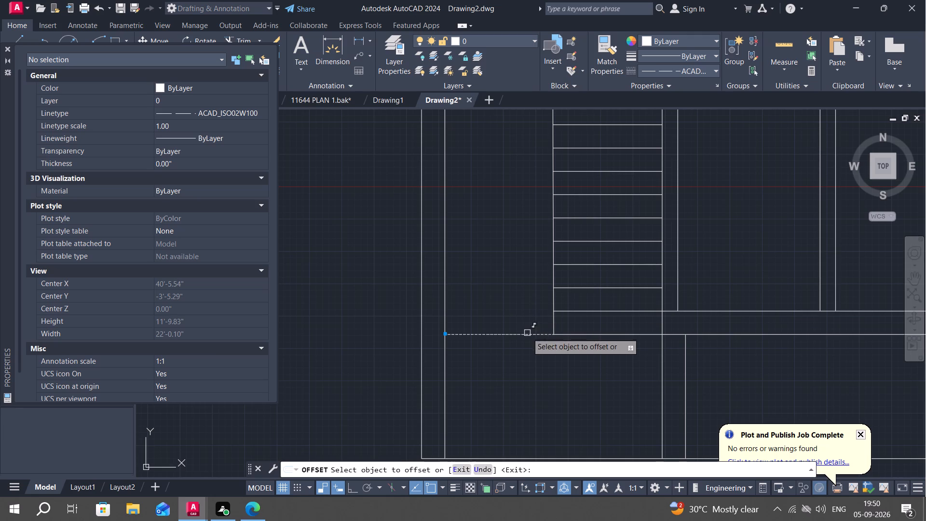
pyautogui.click(527, 333)
pyautogui.click(525, 297)
pyautogui.click(525, 308)
pyautogui.click(529, 260)
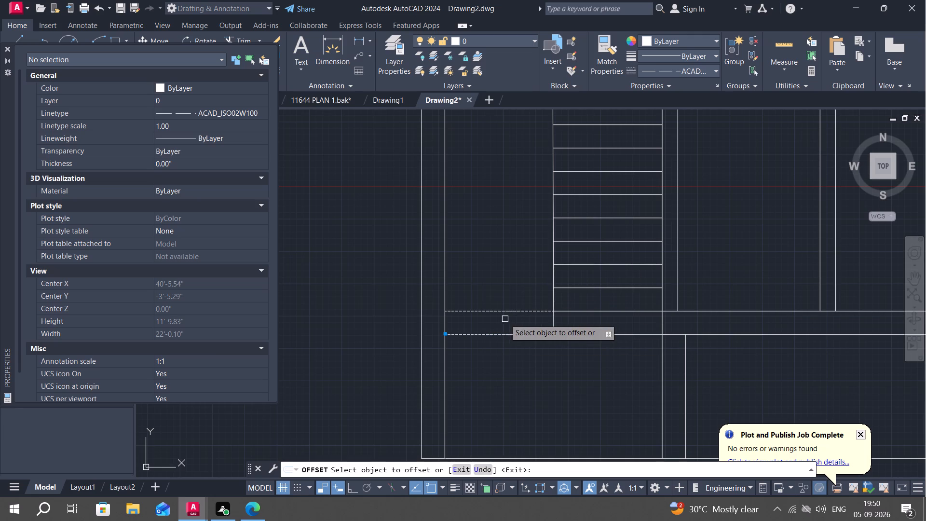
pyautogui.click(508, 311)
pyautogui.click(508, 275)
pyautogui.click(516, 288)
pyautogui.click(514, 234)
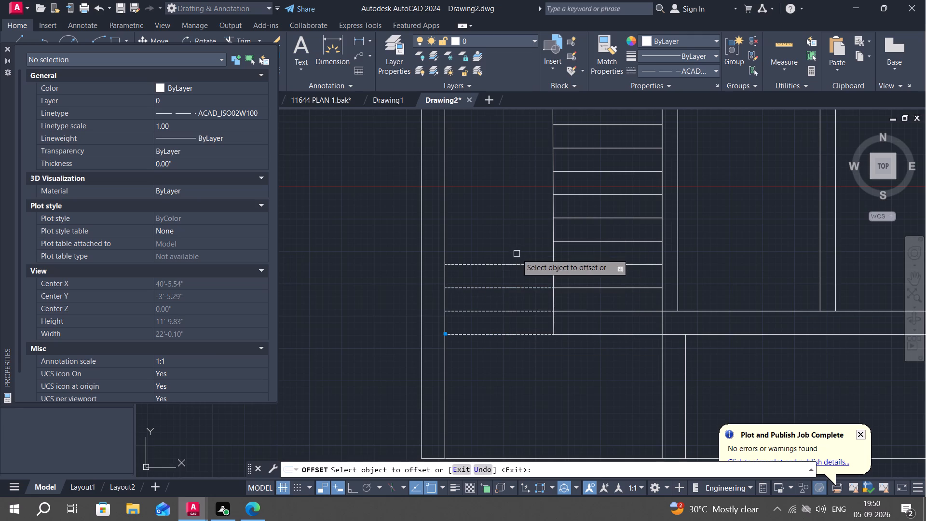
pyautogui.click(518, 266)
pyautogui.click(517, 214)
pyautogui.click(520, 240)
pyautogui.click(517, 198)
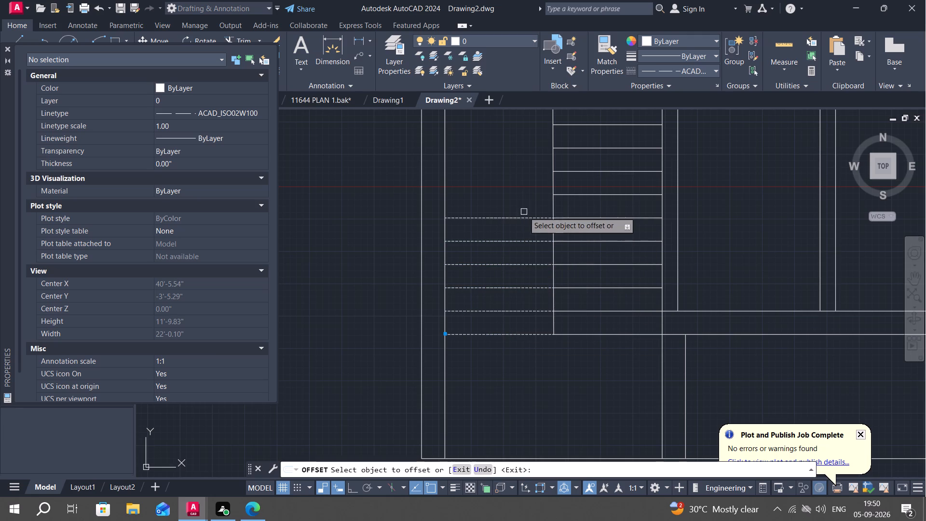
# Continue the 9" upward offsets of the dashed line for the left flight's upper treads, up to the right flight's top tread level.
pyautogui.click(526, 218)
pyautogui.click(515, 173)
pyautogui.click(519, 197)
pyautogui.click(513, 176)
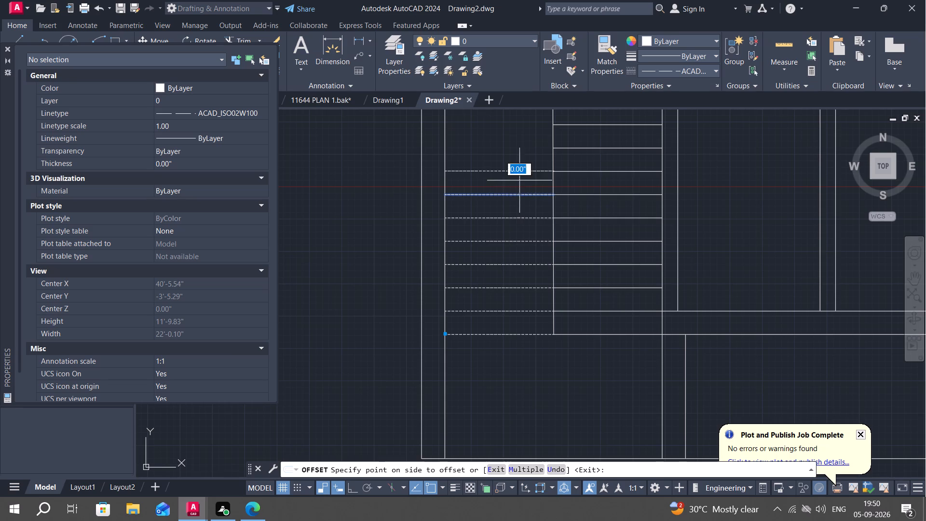
pyautogui.click(520, 163)
pyautogui.click(525, 174)
pyautogui.click(513, 142)
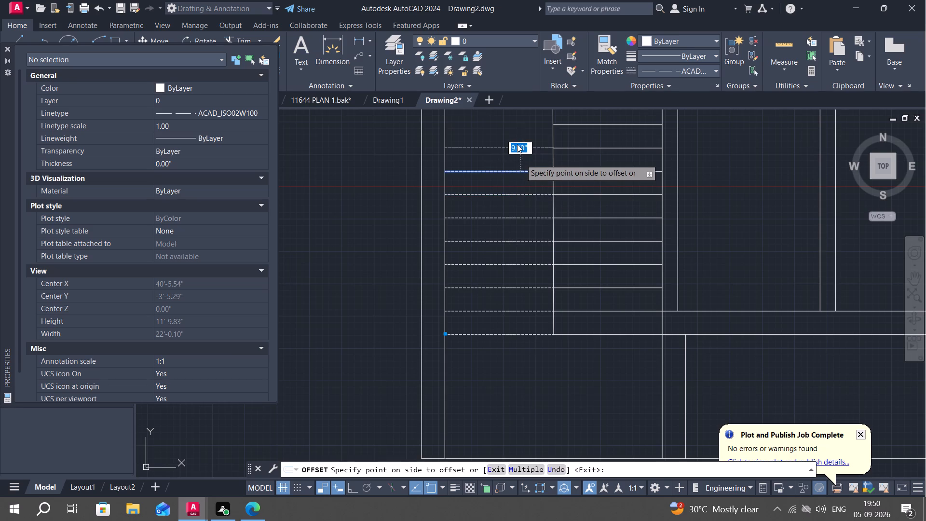
pyautogui.click(519, 139)
pyautogui.moveTo(523, 150); pyautogui.dragTo(521, 144)
pyautogui.click(517, 130)
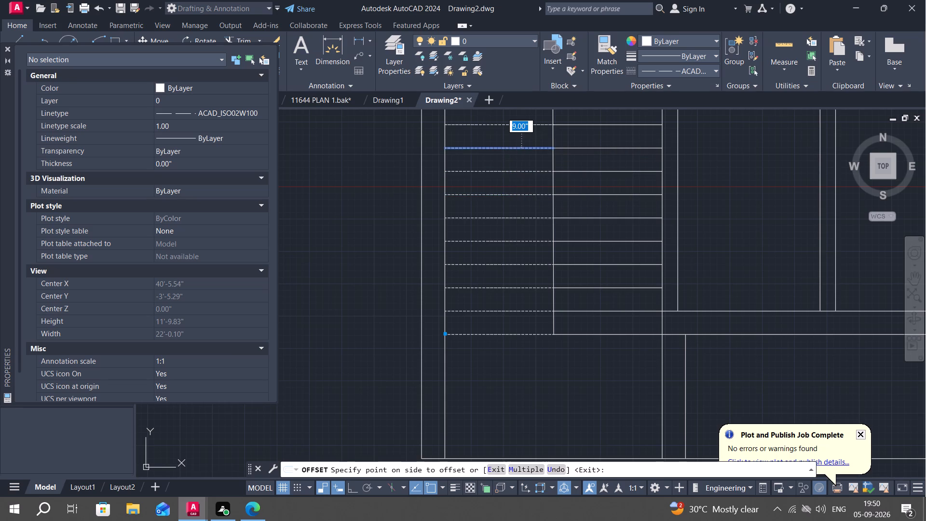
pyautogui.moveTo(517, 131); pyautogui.dragTo(519, 245, button='middle')
pyautogui.click(511, 119)
pyautogui.moveTo(513, 119); pyautogui.dragTo(525, 243, button='middle')
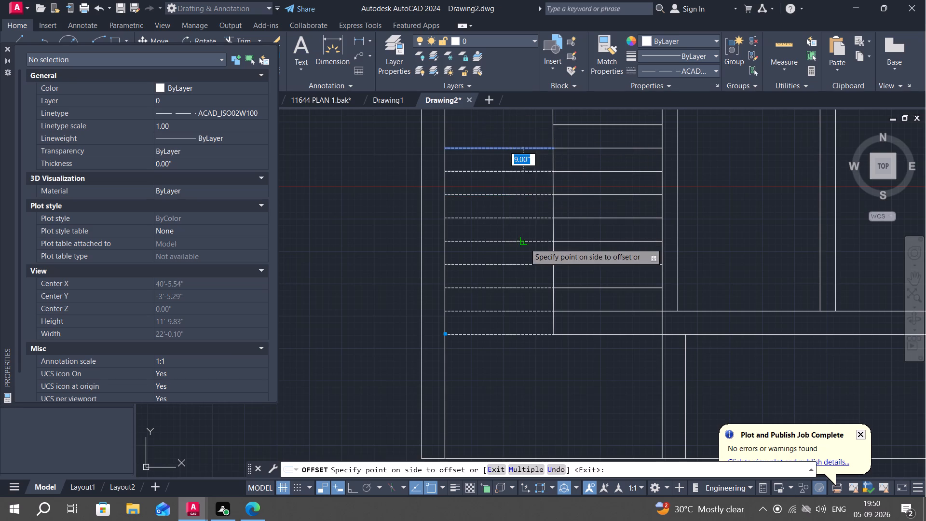
pyautogui.click(503, 123)
pyautogui.moveTo(516, 129); pyautogui.dragTo(519, 274, button='middle')
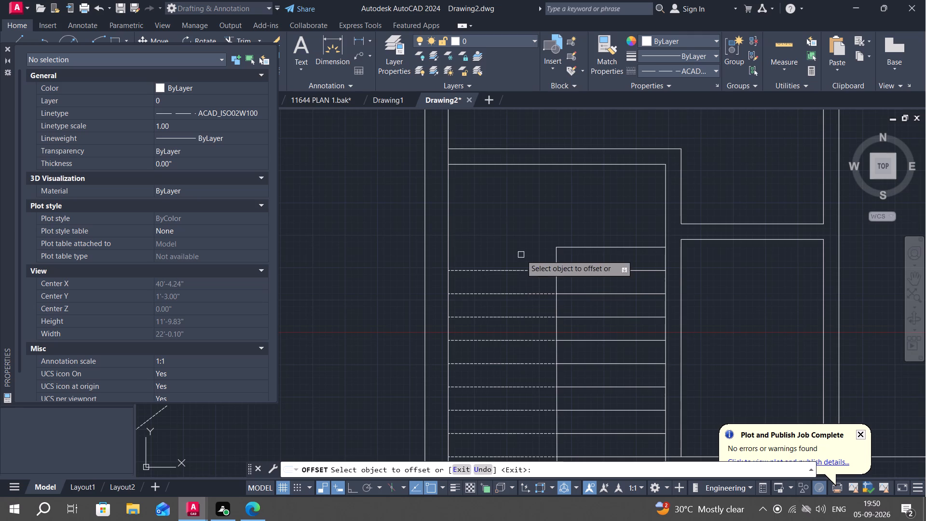
pyautogui.click(530, 267)
pyautogui.click(538, 269)
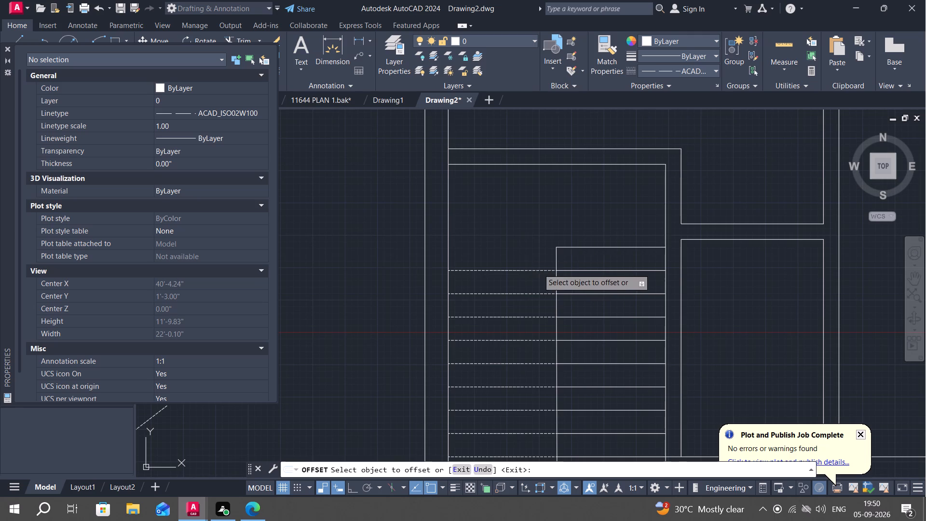
pyautogui.click(524, 220)
pyautogui.press('Escape')
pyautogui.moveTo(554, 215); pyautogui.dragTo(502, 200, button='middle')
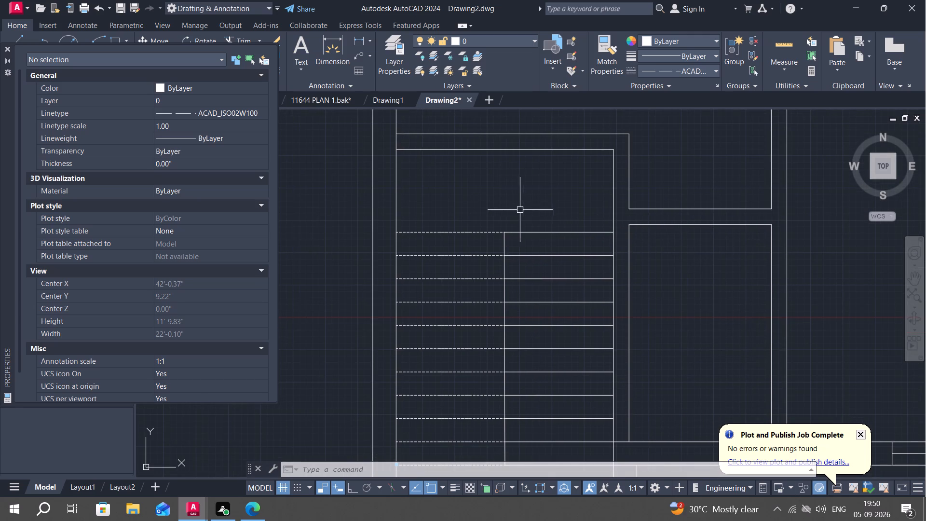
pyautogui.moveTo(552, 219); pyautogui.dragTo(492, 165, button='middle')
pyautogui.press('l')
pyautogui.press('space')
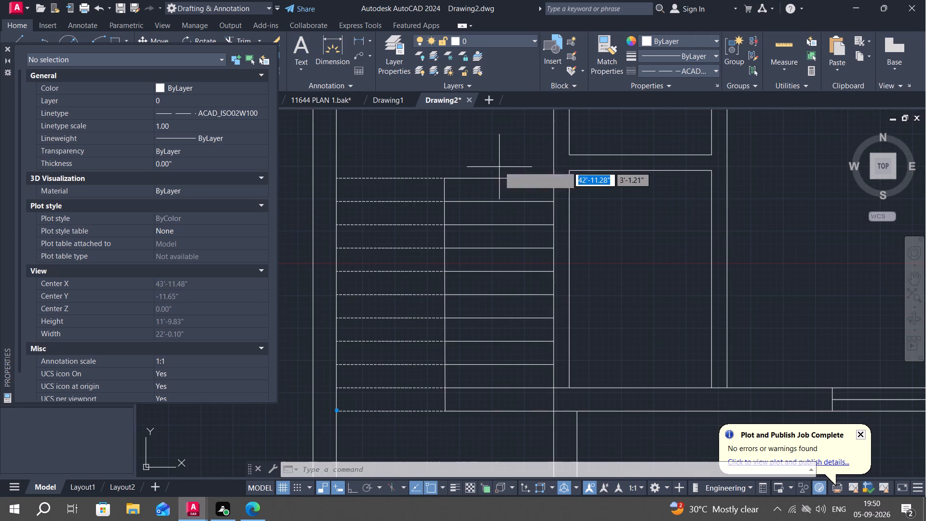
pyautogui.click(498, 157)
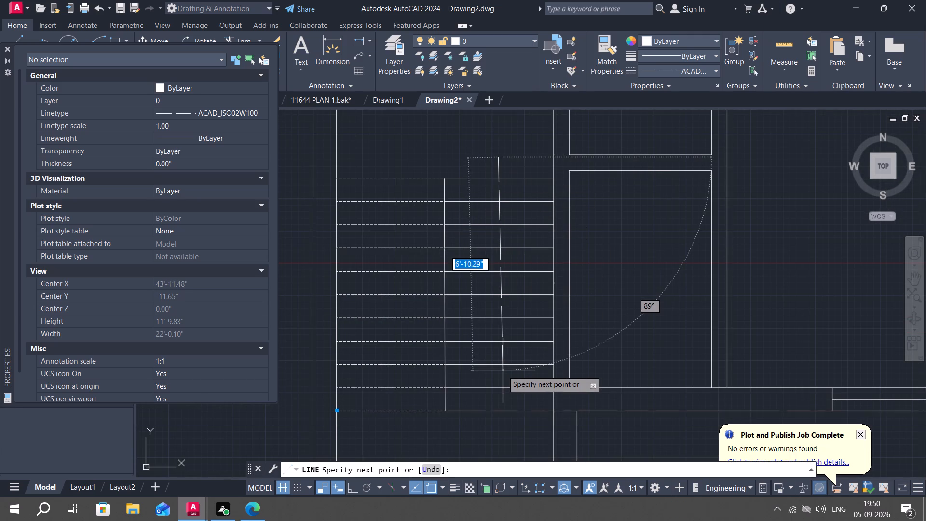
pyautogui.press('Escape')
# Set the current linetype to ByLayer.
pyautogui.click(671, 69)
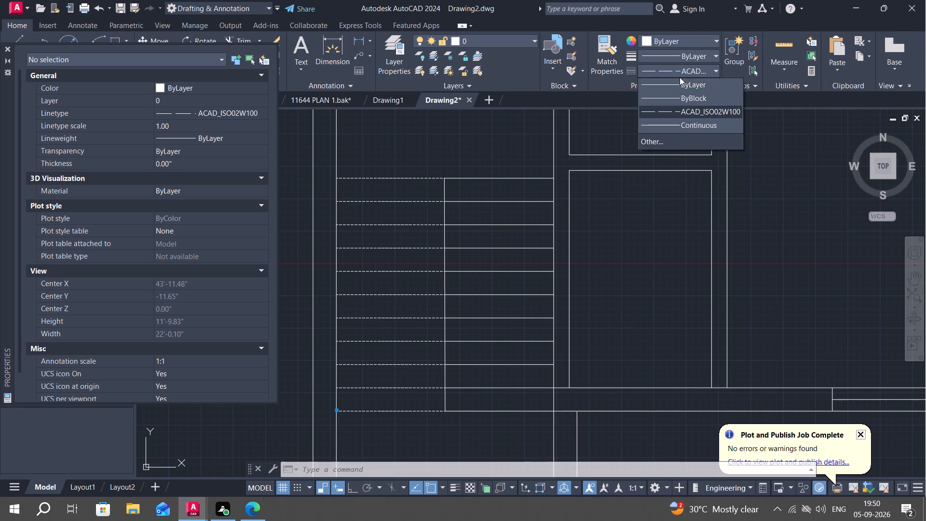
pyautogui.click(679, 84)
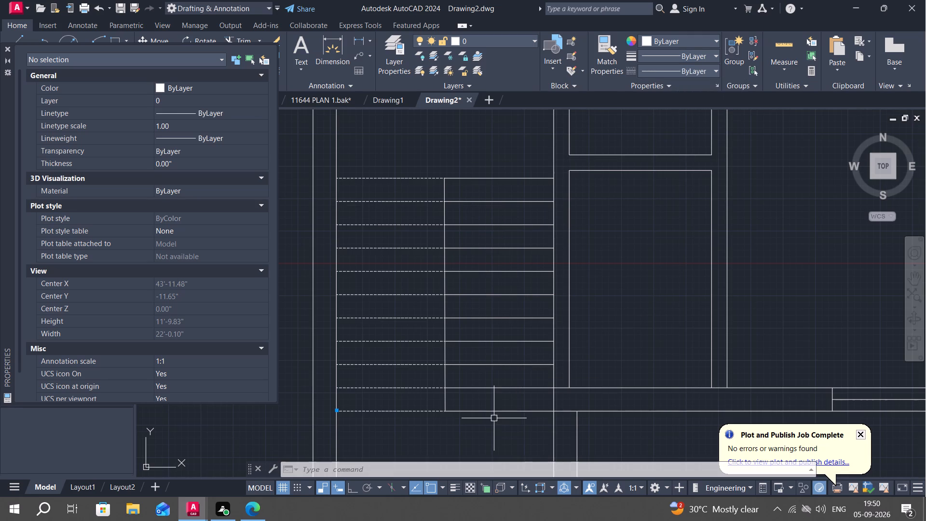
# Draw a vertical line with Ortho on, about 8'-8" long, from the right flight's foot up past its top tread.
pyautogui.write('L')
pyautogui.press('space')
pyautogui.click(502, 413)
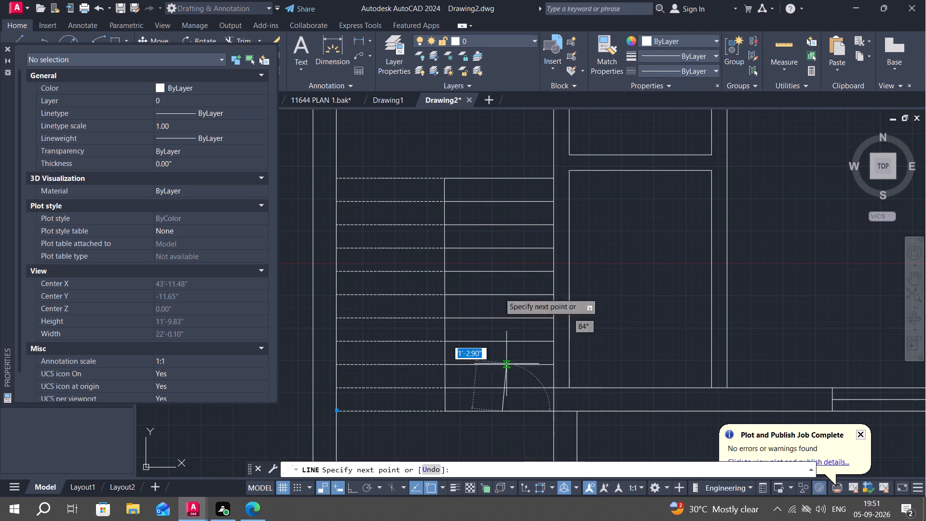
pyautogui.press('F8')
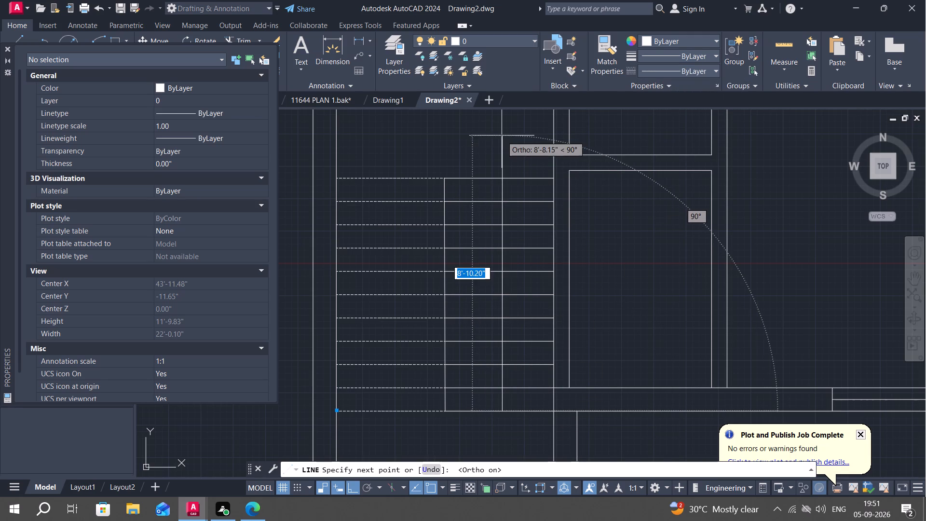
pyautogui.click(498, 143)
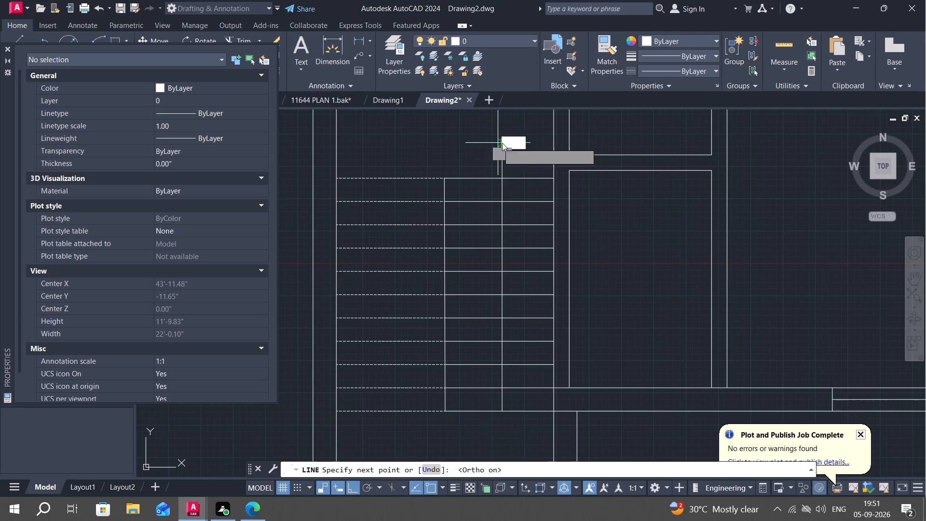
pyautogui.moveTo(510, 147); pyautogui.dragTo(497, 226, button='middle')
pyautogui.press('Escape')
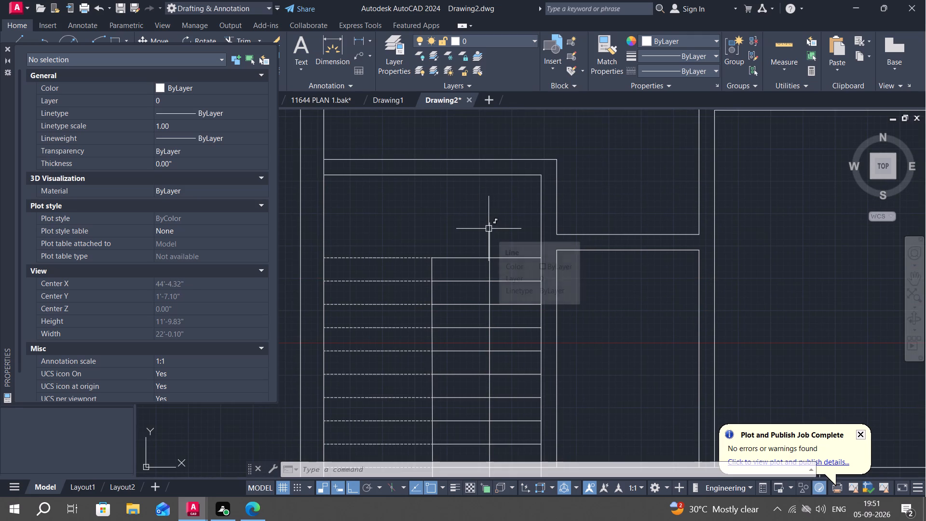
# Draw a small circle centred on the upper end of the right flight's vertical direction line.
pyautogui.write('C')
pyautogui.press('space')
pyautogui.click(488, 222)
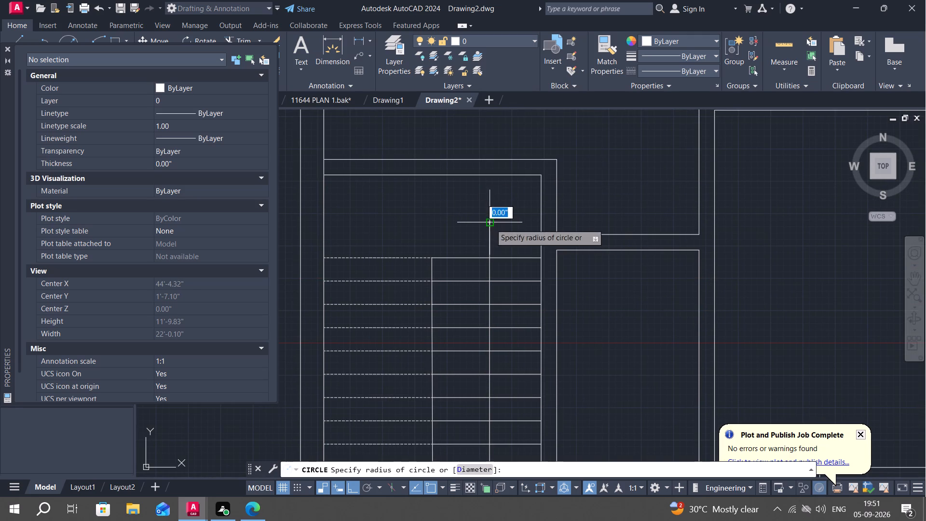
pyautogui.click(504, 232)
# Trim the part of the direction line that lies inside the circle.
pyautogui.press('t')
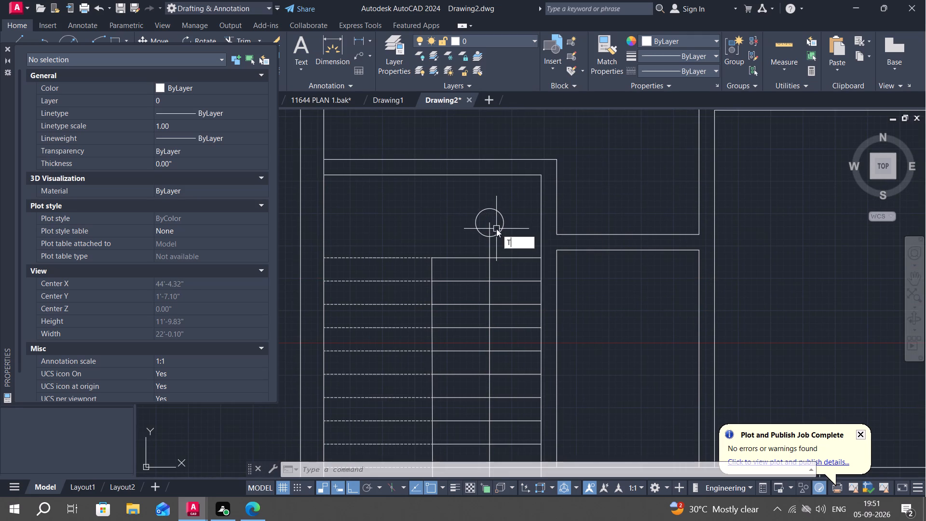
pyautogui.press('r')
pyautogui.press('space')
pyautogui.click(489, 224)
pyautogui.press('Escape')
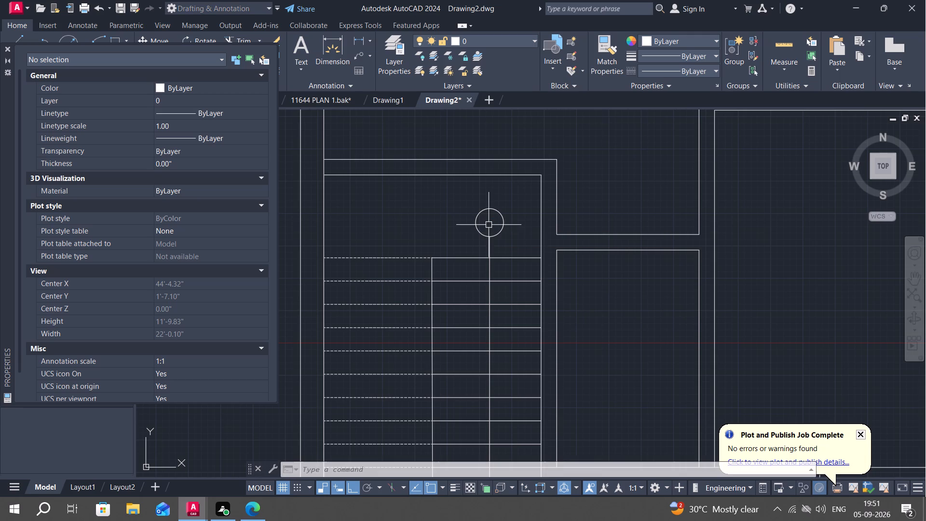
# Close the Properties palette.
pyautogui.press('t')
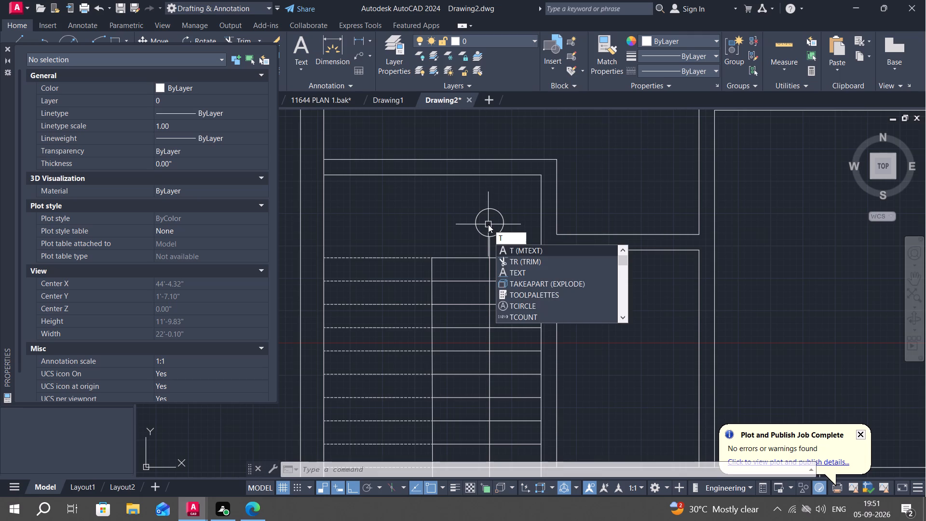
pyautogui.click(6, 48)
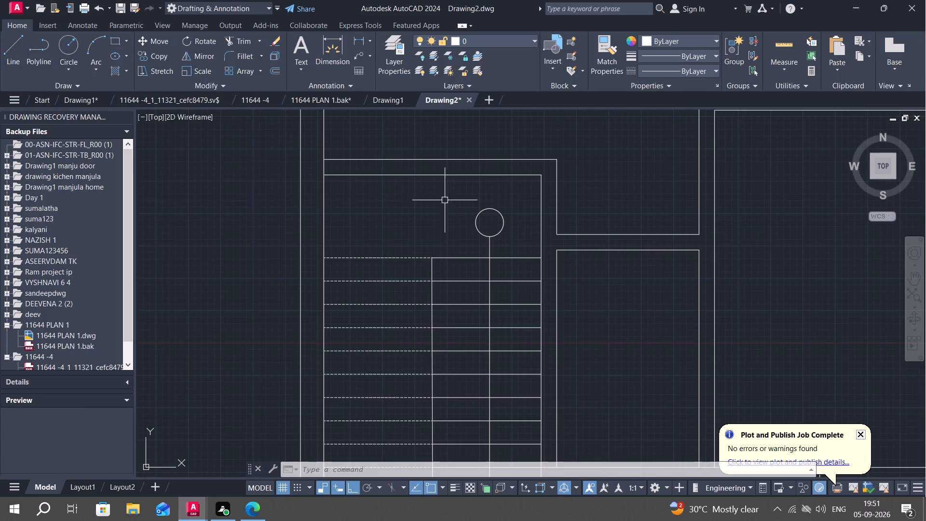
pyautogui.press('space')
pyautogui.press('Escape')
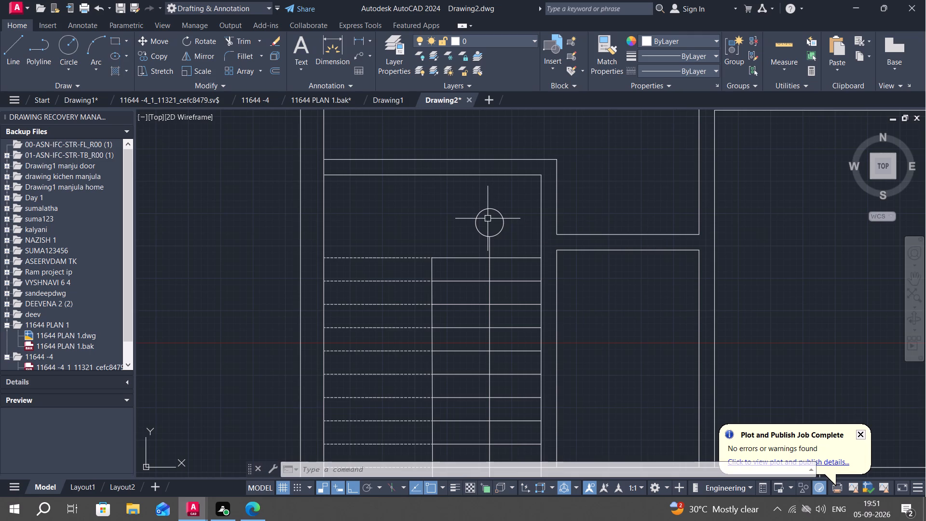
# Add the multiline text "UP", 6" high, at the circle on the stair direction line.
pyautogui.write('T')
pyautogui.press('space')
pyautogui.click(488, 219)
pyautogui.click(498, 224)
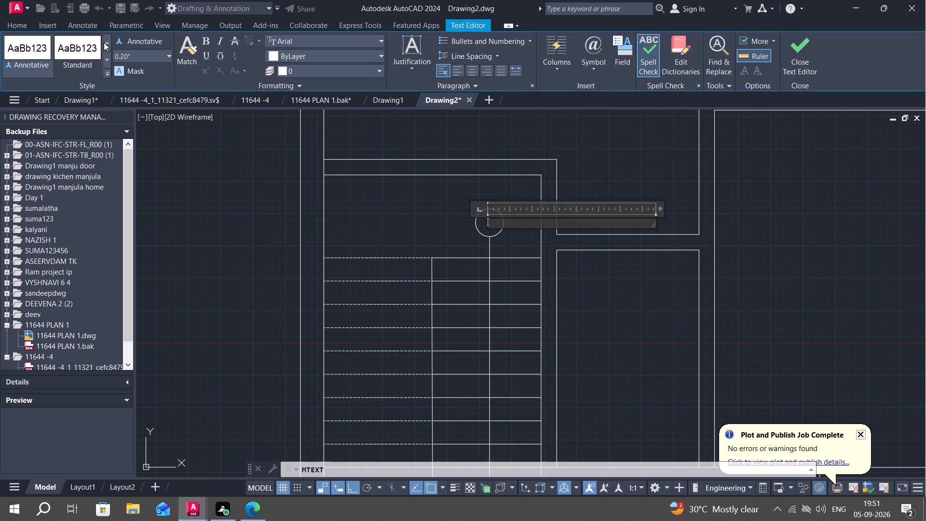
pyautogui.click(132, 57)
pyautogui.press('BackSpace')
pyautogui.write('6"')
pyautogui.press('Return')
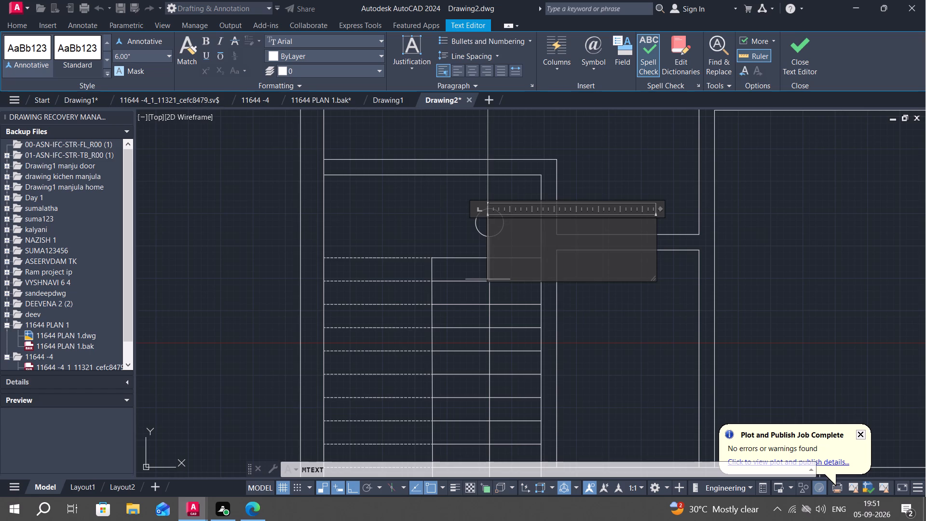
pyautogui.write('UP')
pyautogui.press('space')
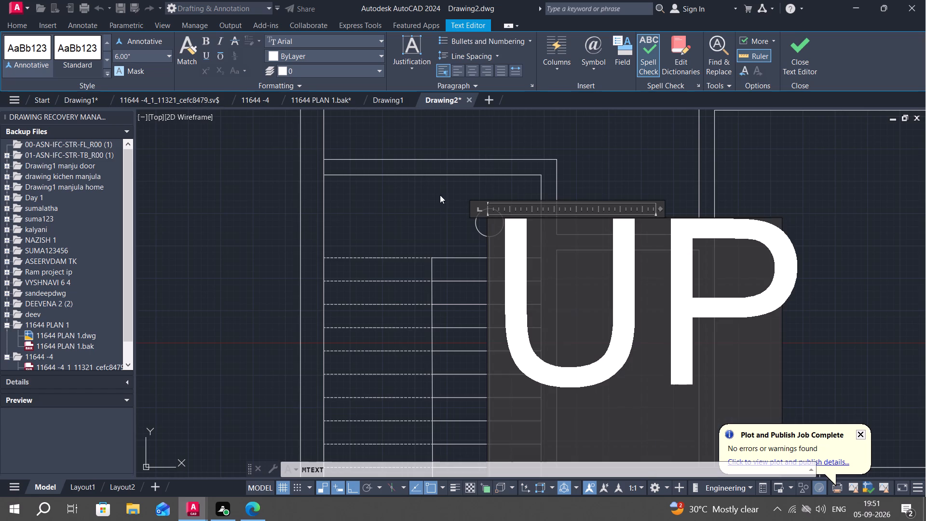
pyautogui.click(443, 204)
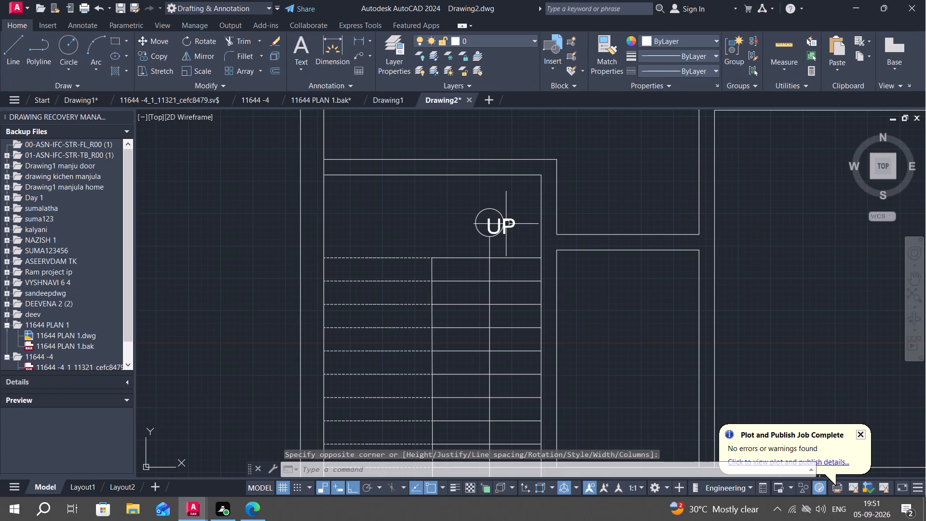
# Move the "UP" text horizontally to the left so it is centred over the direction line.
pyautogui.write('M')
pyautogui.press('space')
pyautogui.click(496, 223)
pyautogui.rightClick(494, 217)
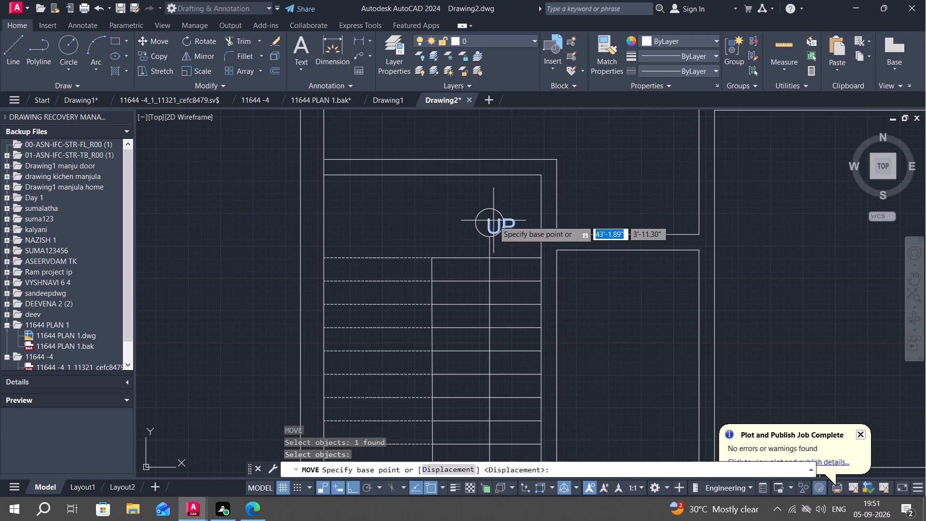
pyautogui.click(490, 223)
pyautogui.scroll(2, 483, 221)
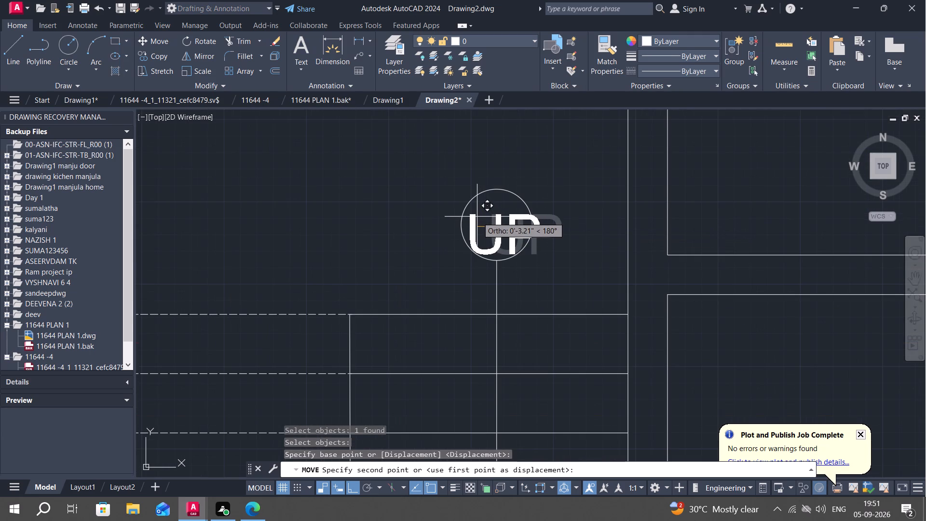
pyautogui.click(470, 215)
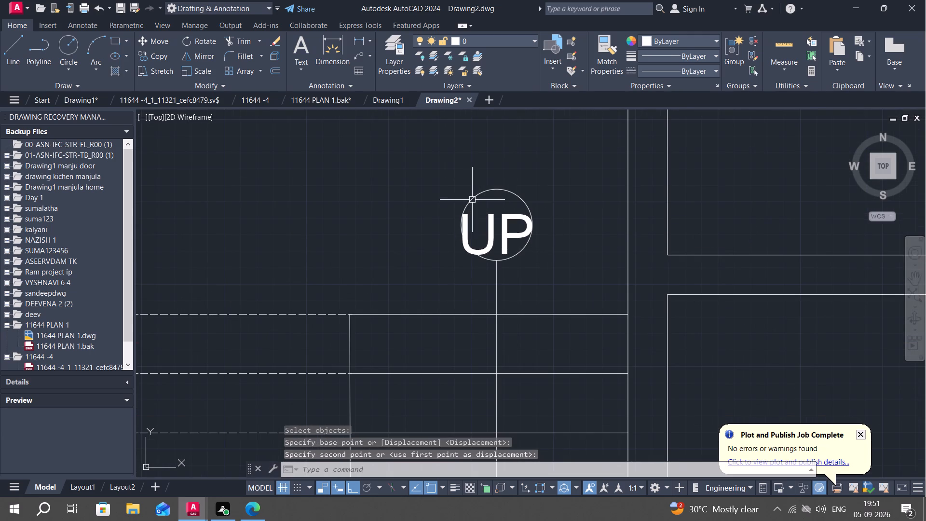
# Delete the small circle around the "UP" text.
pyautogui.click(472, 199)
pyautogui.press('Delete')
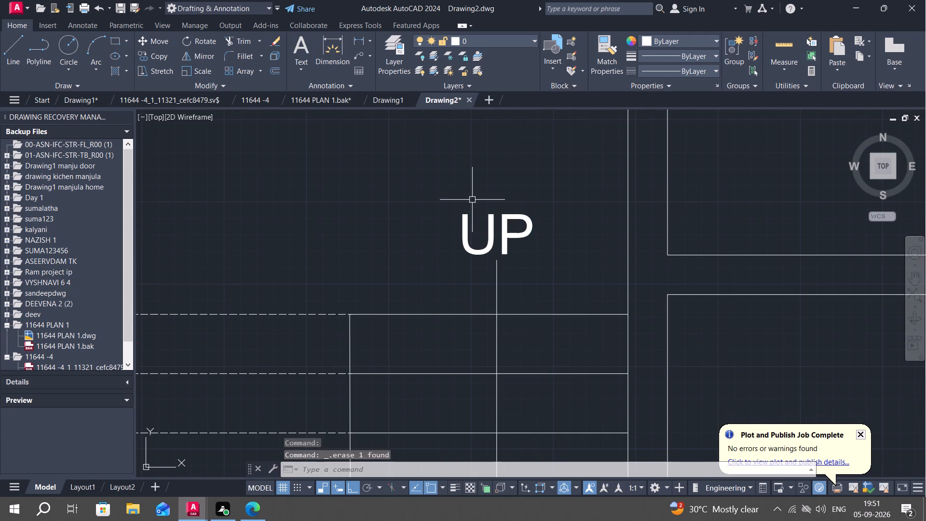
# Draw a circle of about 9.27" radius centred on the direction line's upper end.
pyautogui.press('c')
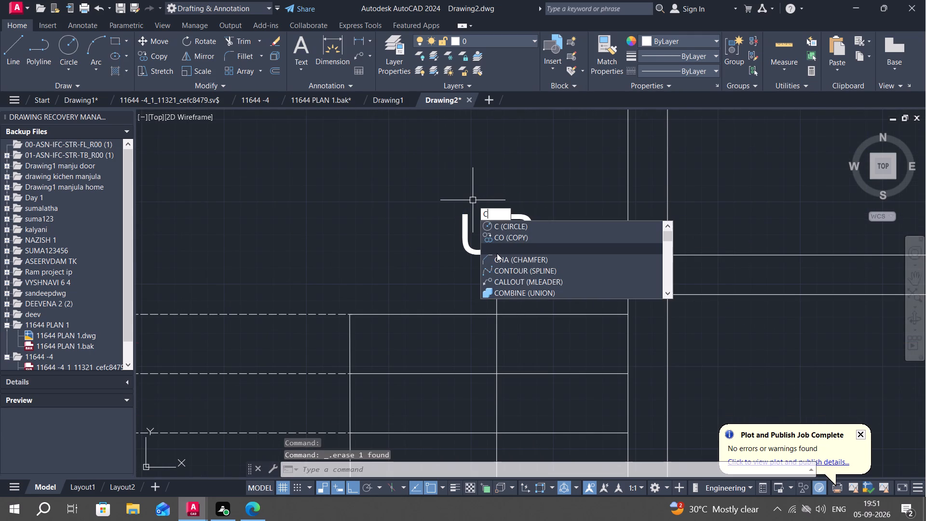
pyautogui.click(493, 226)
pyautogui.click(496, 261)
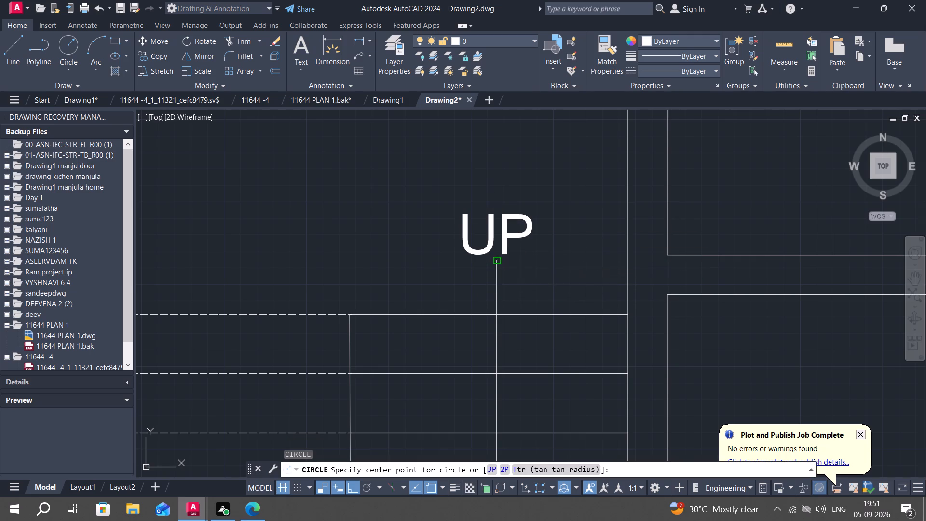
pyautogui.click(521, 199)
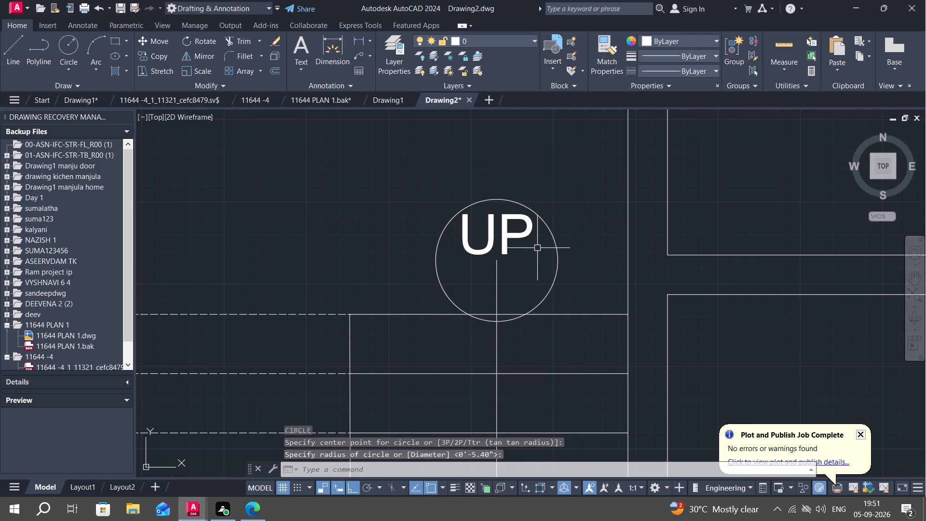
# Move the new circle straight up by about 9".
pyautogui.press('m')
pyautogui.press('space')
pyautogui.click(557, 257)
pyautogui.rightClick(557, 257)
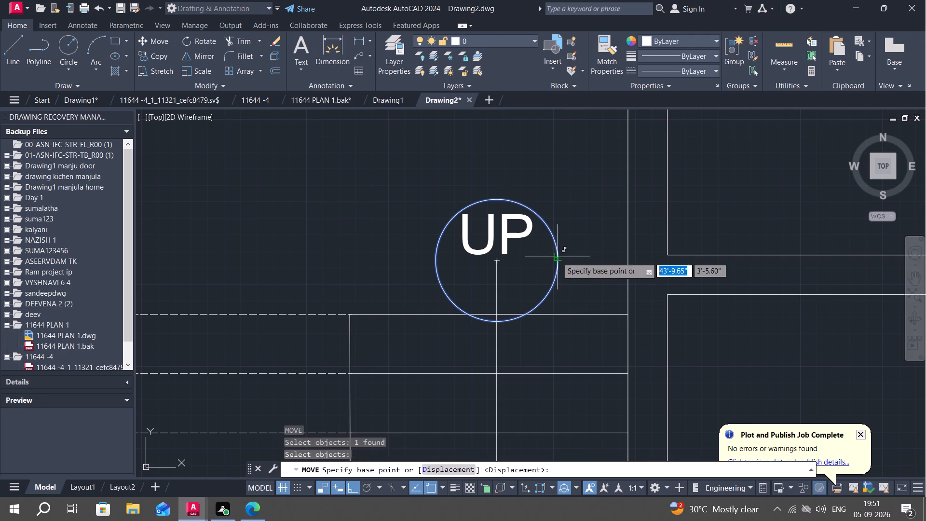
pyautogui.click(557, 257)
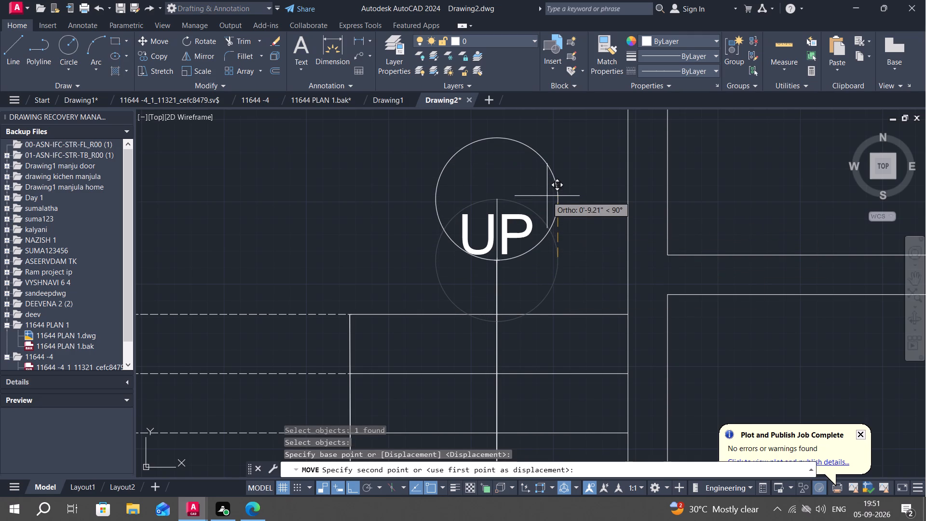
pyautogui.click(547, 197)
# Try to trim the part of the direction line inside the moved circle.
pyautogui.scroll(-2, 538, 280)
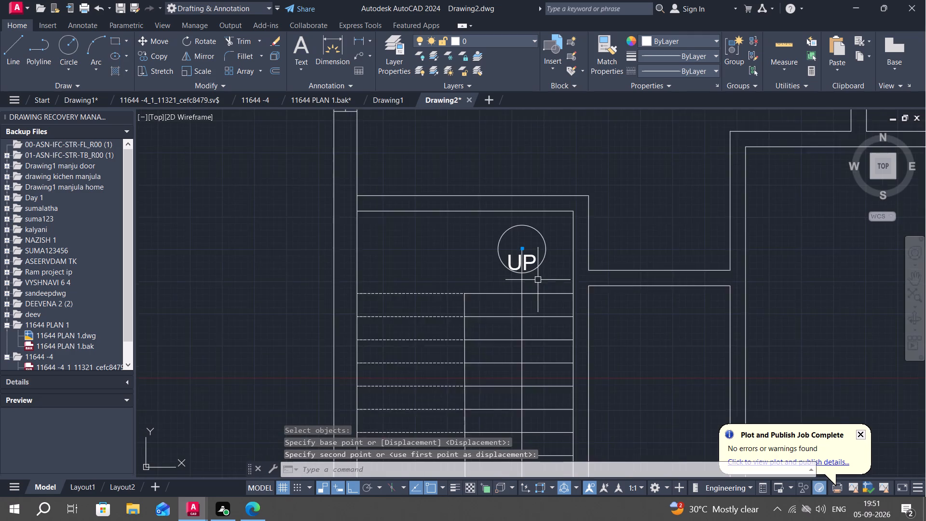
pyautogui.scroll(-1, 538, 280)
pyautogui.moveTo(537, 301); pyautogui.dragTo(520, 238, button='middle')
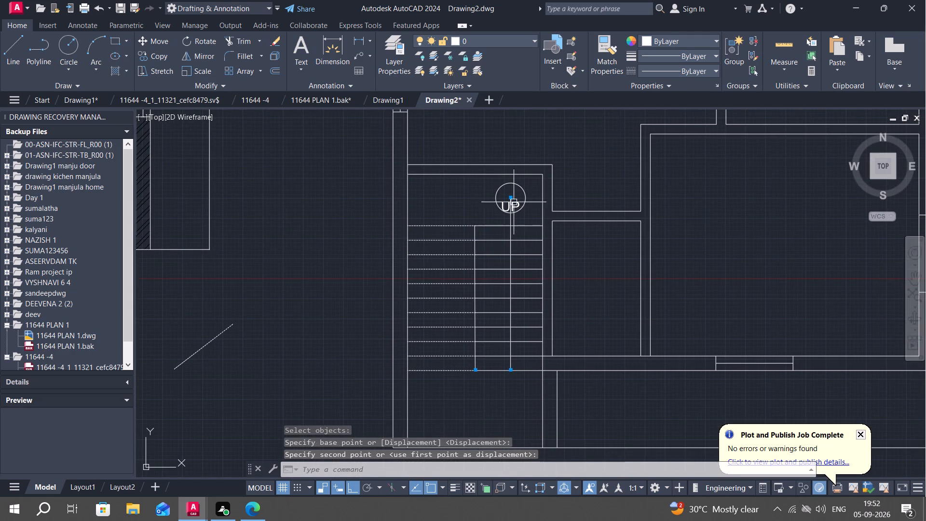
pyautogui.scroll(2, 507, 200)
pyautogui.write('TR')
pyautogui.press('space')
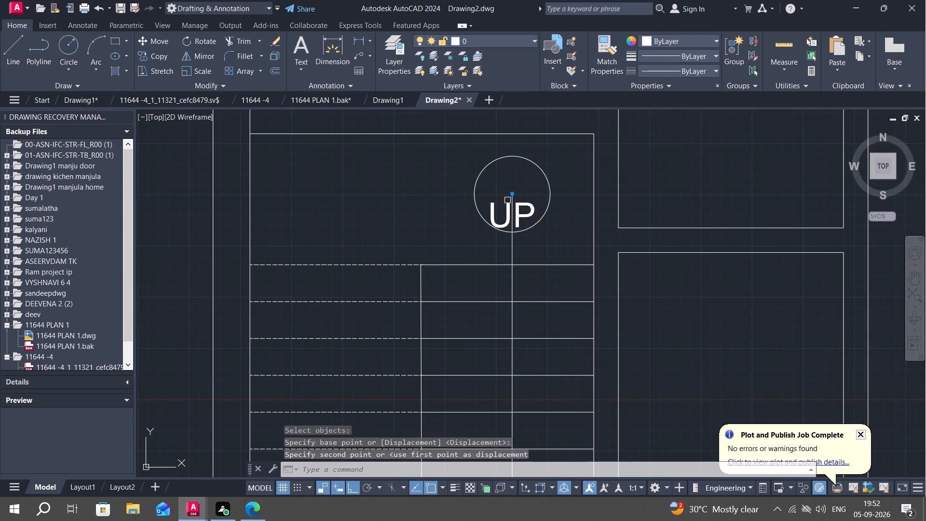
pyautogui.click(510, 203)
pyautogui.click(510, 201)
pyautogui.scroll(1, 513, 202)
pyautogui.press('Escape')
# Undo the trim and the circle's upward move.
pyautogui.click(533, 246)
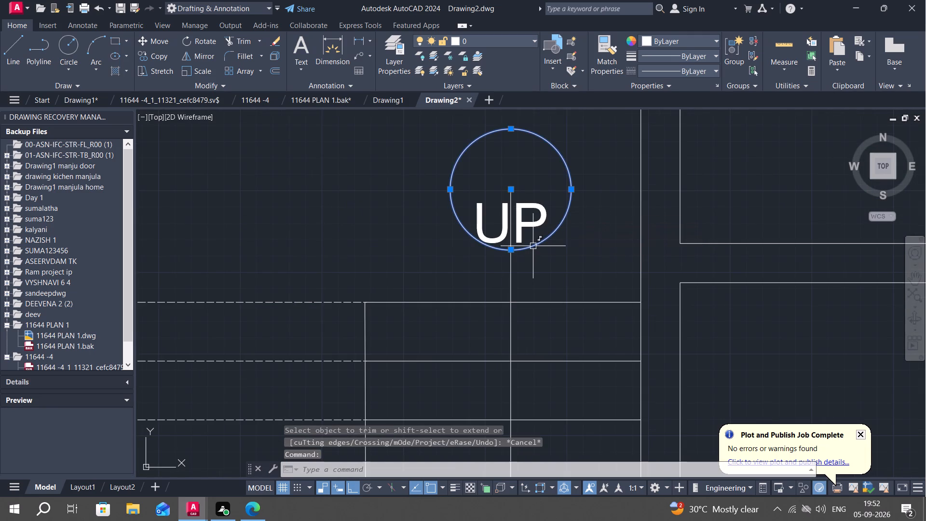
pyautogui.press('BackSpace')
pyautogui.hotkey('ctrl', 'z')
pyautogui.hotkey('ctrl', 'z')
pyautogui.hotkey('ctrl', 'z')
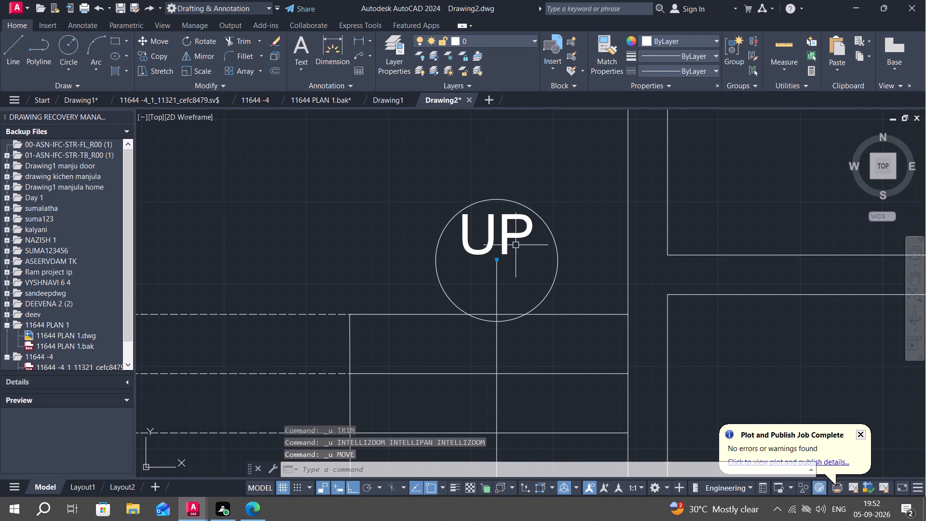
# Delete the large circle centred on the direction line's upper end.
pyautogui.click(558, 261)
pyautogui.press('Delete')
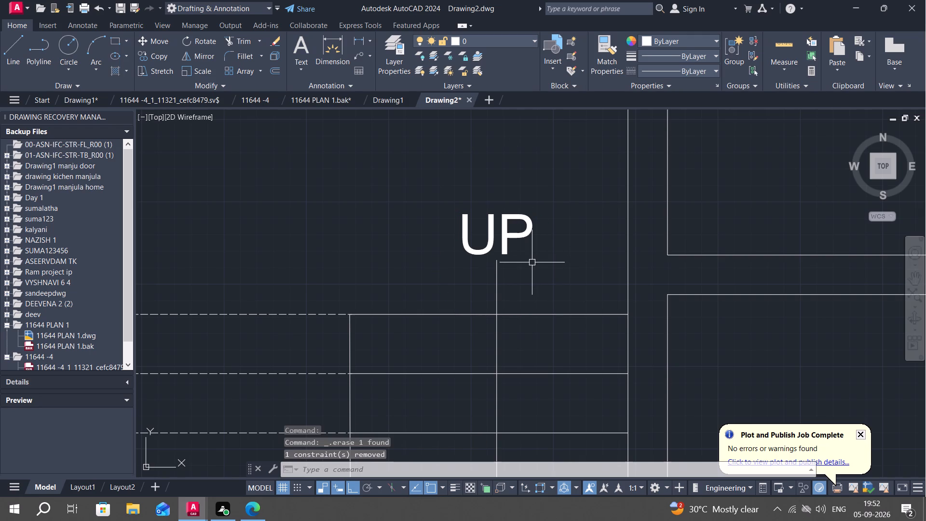
# Draw a circle of about 8" radius around the "UP" text, centred on the text.
pyautogui.press('c')
pyautogui.press('space')
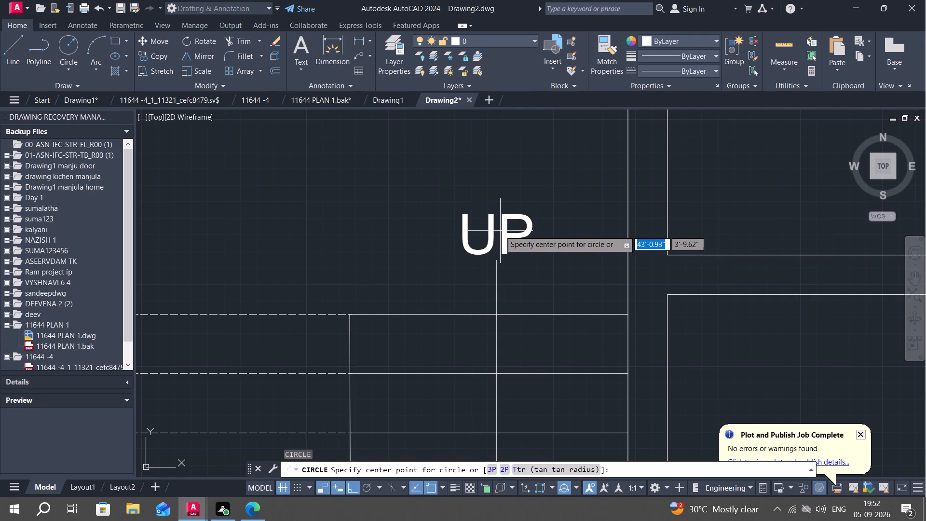
pyautogui.click(498, 231)
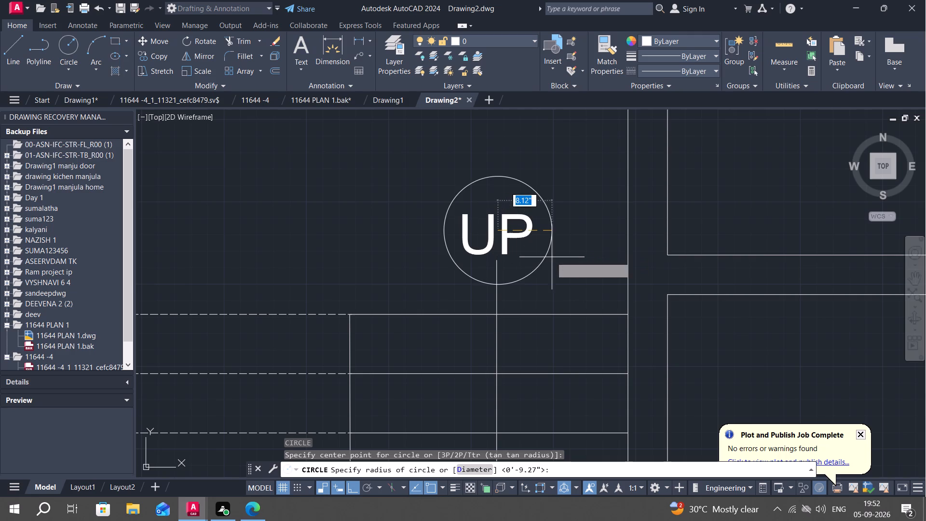
pyautogui.click(550, 257)
# Trim the end of the direction line that lies inside the "UP" circle.
pyautogui.write('TR')
pyautogui.press('space')
pyautogui.click(495, 271)
pyautogui.press('Escape')
# Draw a short vertical line downward from the direction line's lower end, past the foot of the right flight.
pyautogui.scroll(-2, 533, 279)
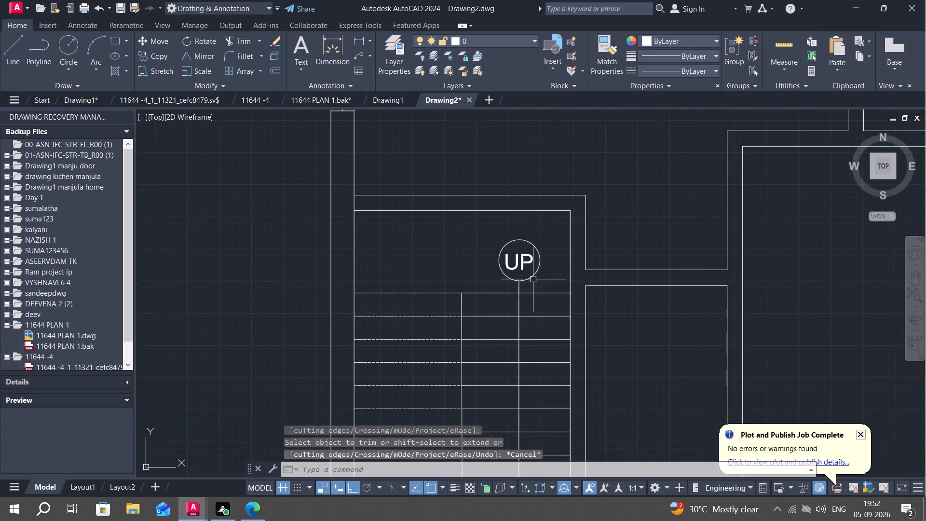
pyautogui.moveTo(529, 278); pyautogui.dragTo(484, 185, button='middle')
pyautogui.moveTo(480, 394); pyautogui.dragTo(465, 225, button='middle')
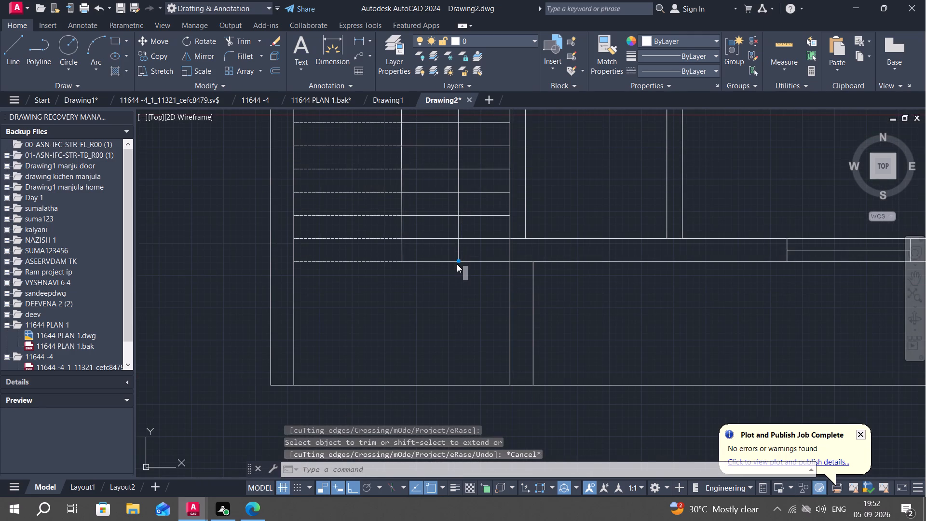
pyautogui.press('l')
pyautogui.press('space')
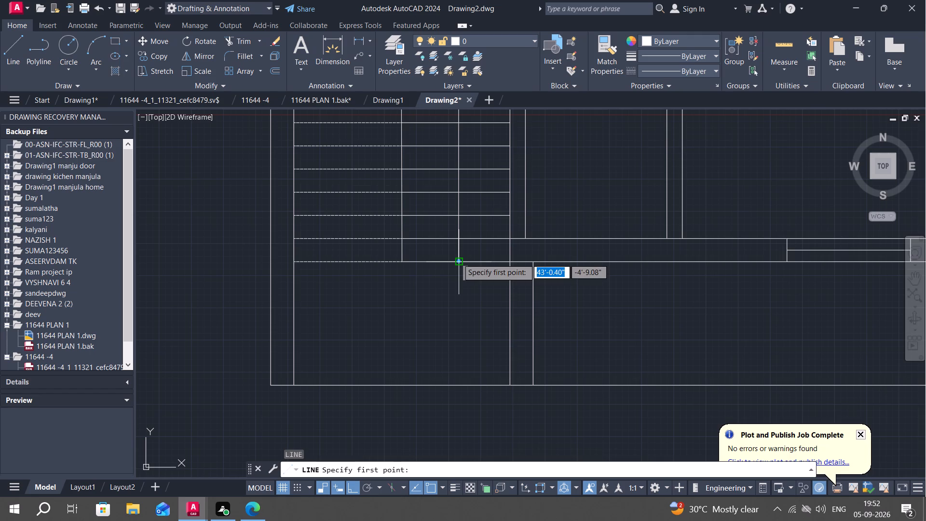
pyautogui.click(458, 259)
pyautogui.click(454, 292)
pyautogui.press('Escape')
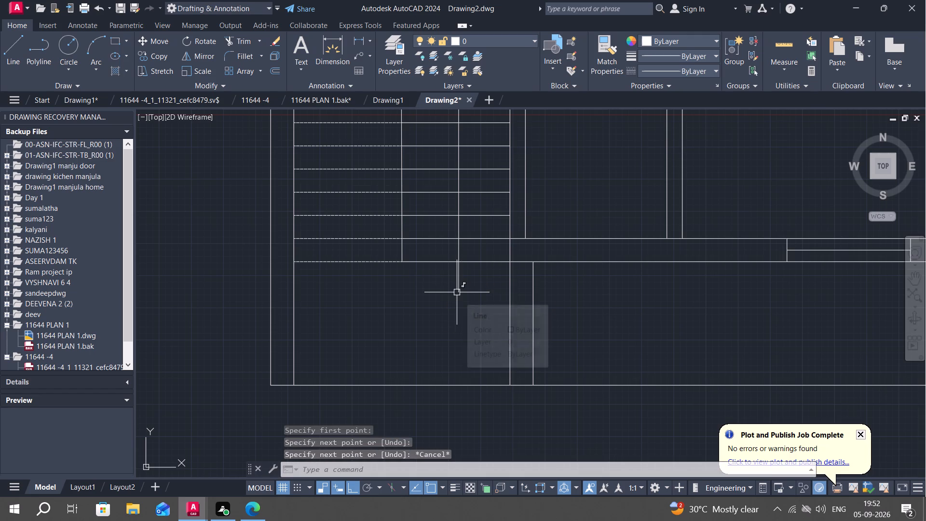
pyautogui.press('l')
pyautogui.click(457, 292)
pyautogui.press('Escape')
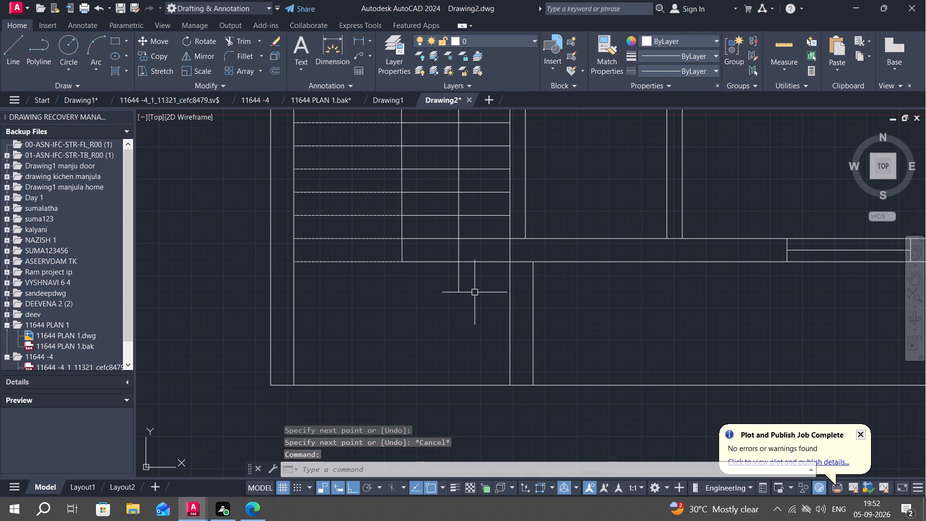
# Draw two short horizontal lines, one to the right and one to the left of the direction line's extended lower end.
pyautogui.press('l')
pyautogui.press('space')
pyautogui.click(457, 290)
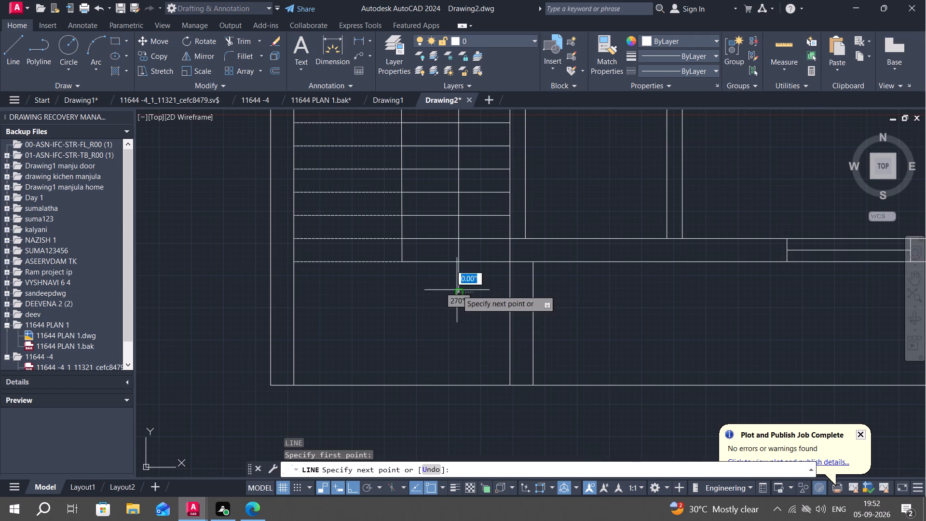
pyautogui.click(480, 292)
pyautogui.press('Escape')
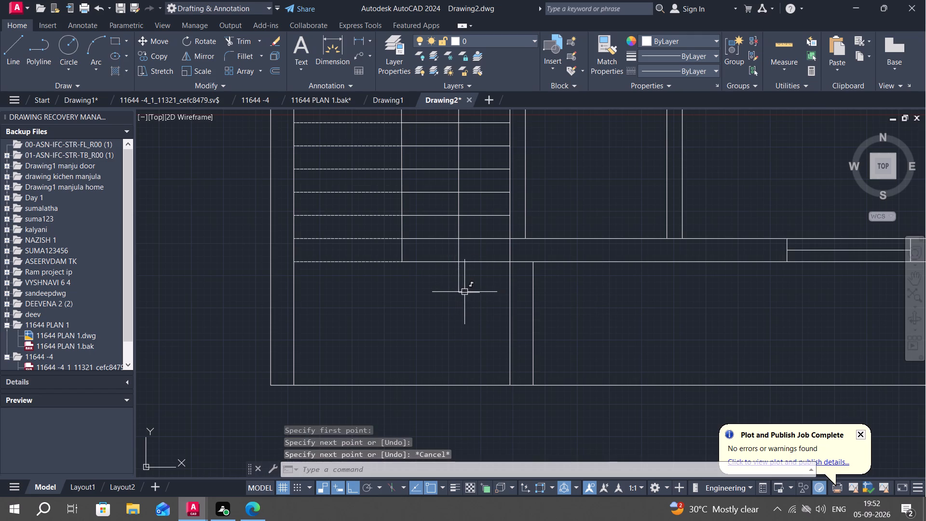
pyautogui.press('space')
pyautogui.click(460, 293)
pyautogui.click(441, 294)
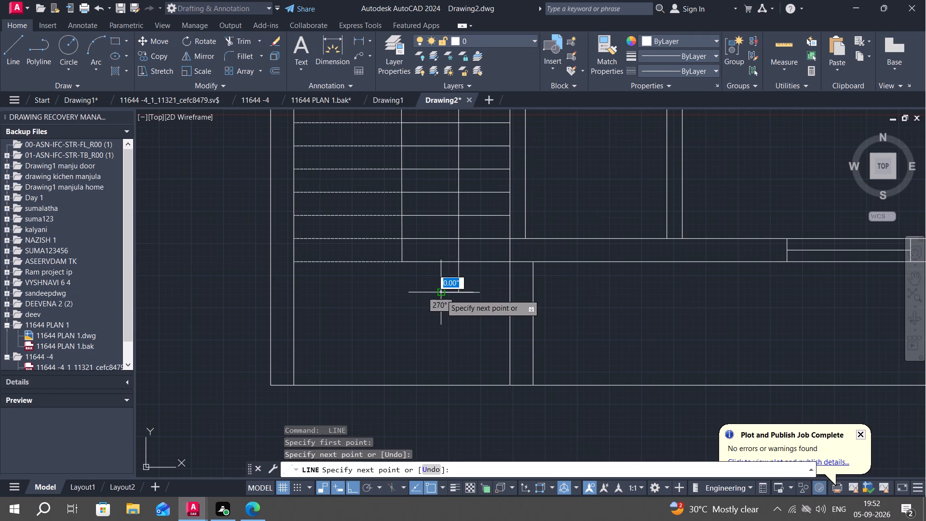
pyautogui.press('Escape')
# Draw two sloping lines from the short horizontal line's ends to a point below, closing the stair direction line's arrowhead.
pyautogui.press('l')
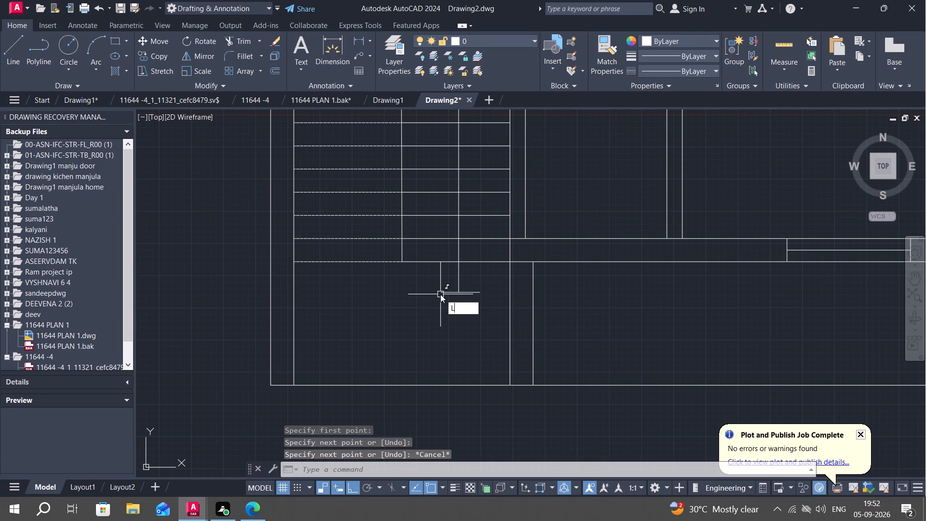
pyautogui.press('space')
pyautogui.click(441, 294)
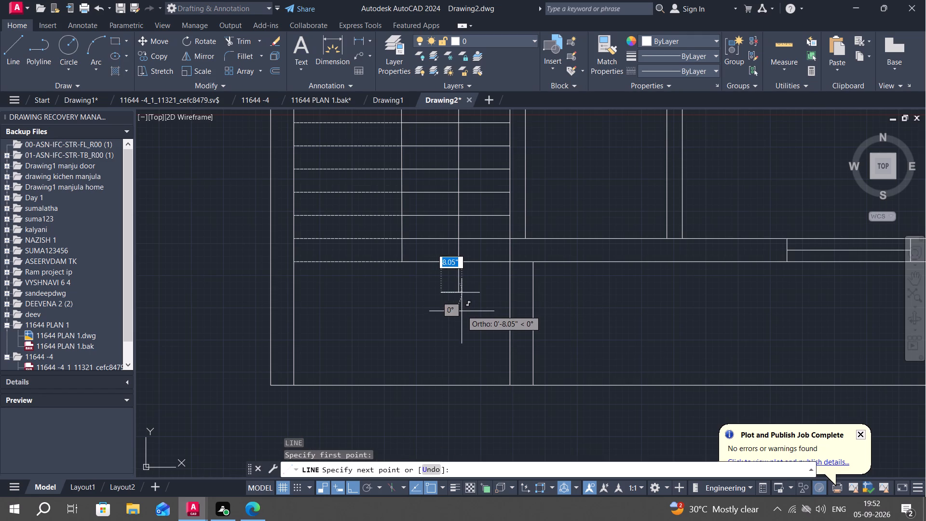
pyautogui.press('F8')
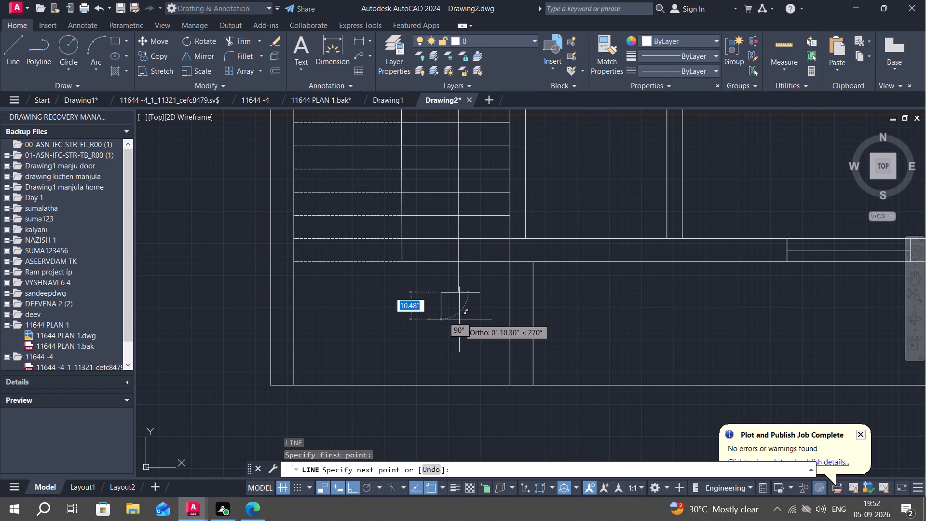
pyautogui.click(460, 319)
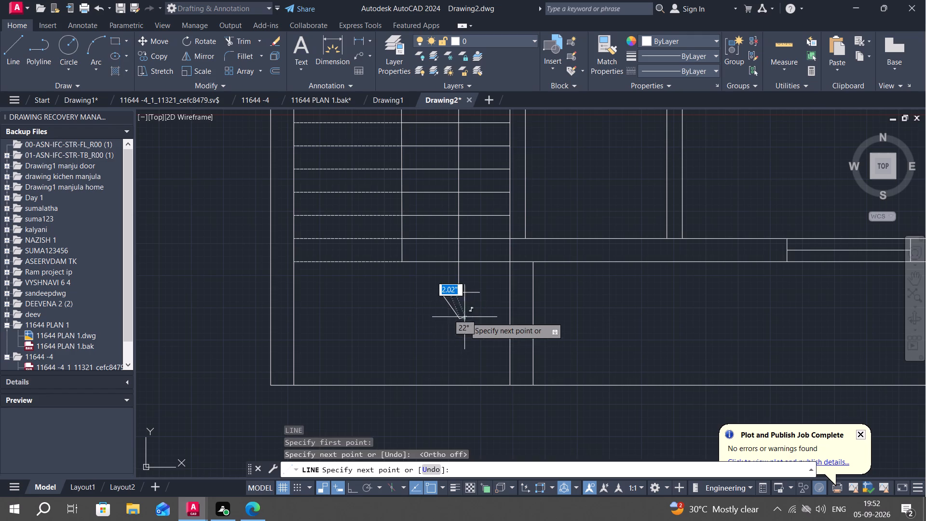
pyautogui.click(478, 295)
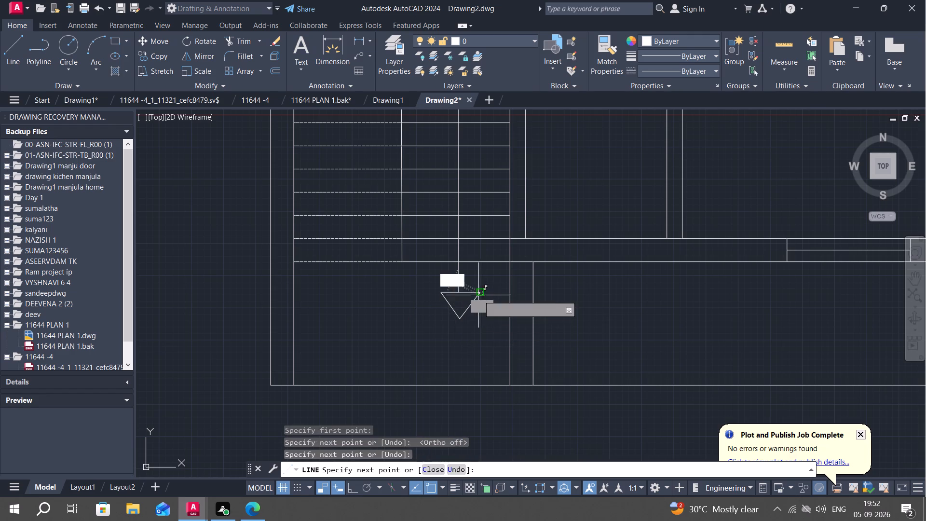
pyautogui.press('Escape')
# Hatch the open strip below the front wall, beside the stair passage, with the CROSS pattern in green.
pyautogui.moveTo(476, 306); pyautogui.dragTo(456, 362, button='middle')
pyautogui.scroll(-2, 455, 364)
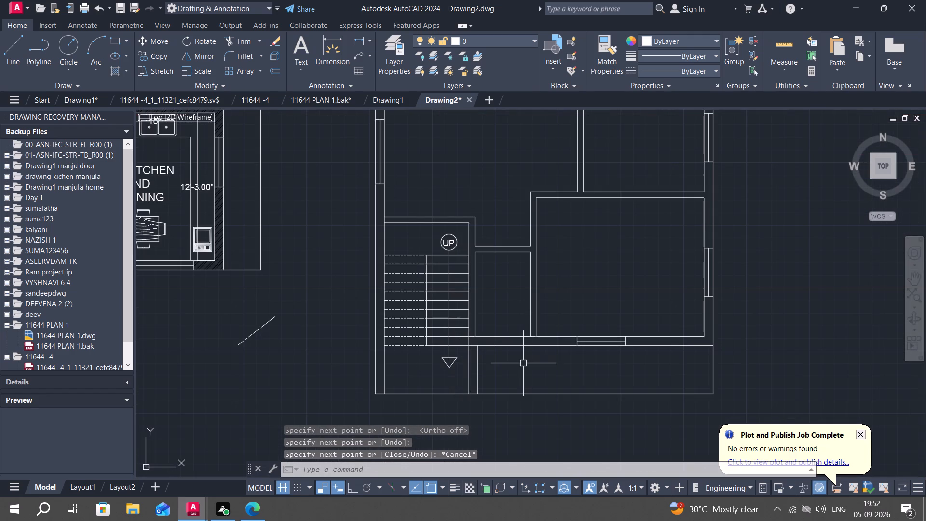
pyautogui.write('H')
pyautogui.press('space')
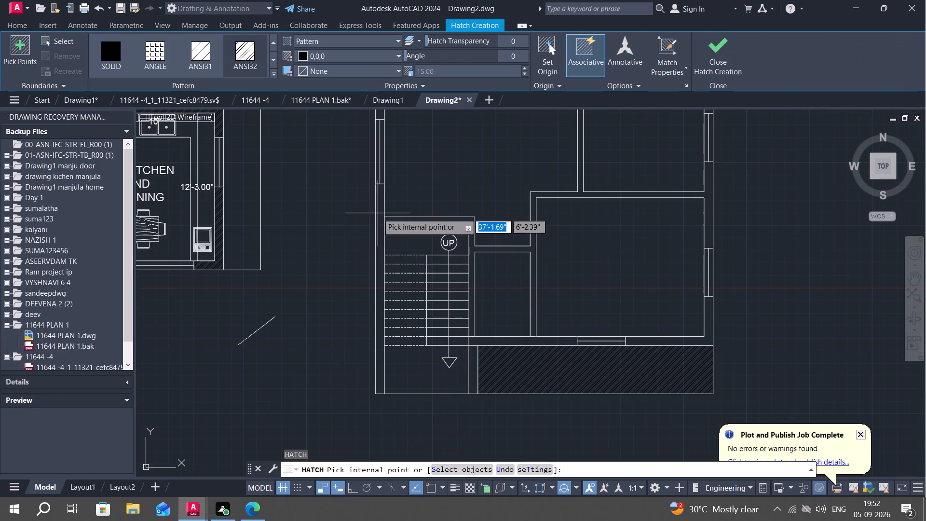
pyautogui.tripleClick(275, 72)
pyautogui.click(275, 72)
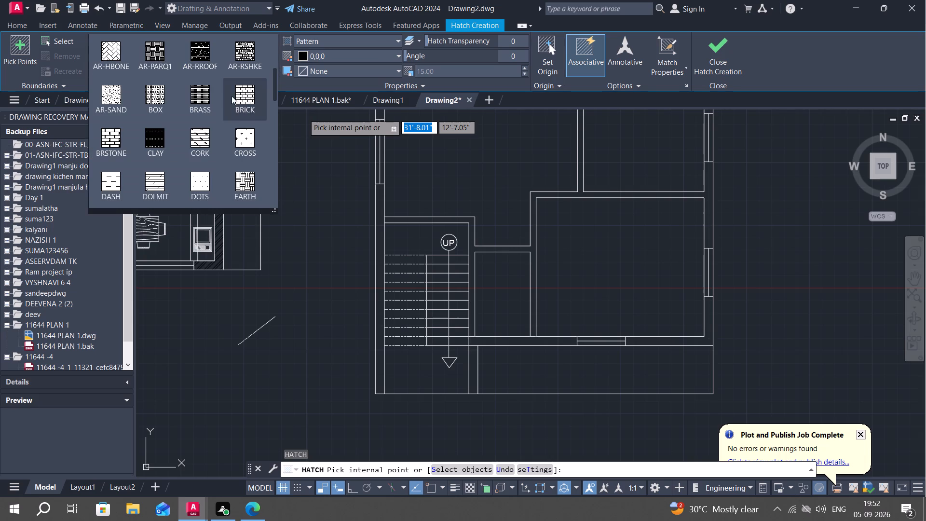
pyautogui.scroll(-2, 216, 106)
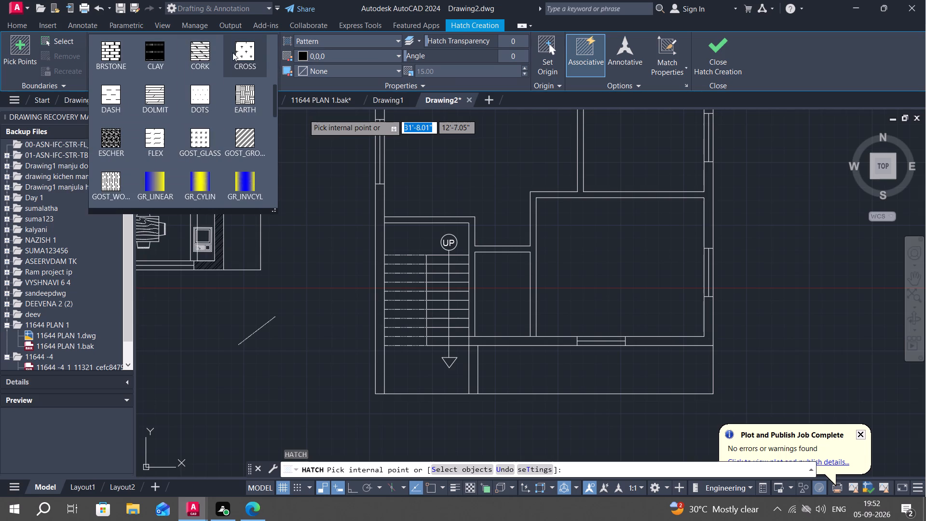
pyautogui.click(249, 50)
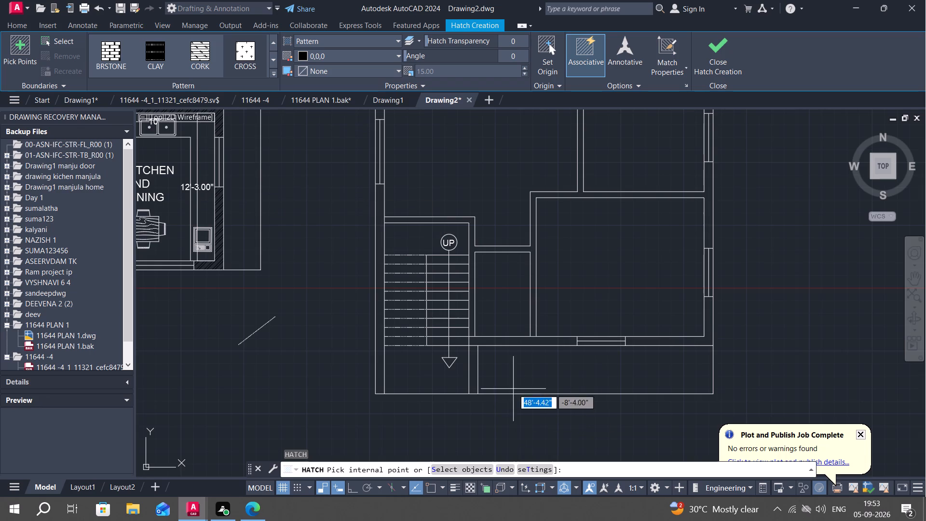
pyautogui.click(518, 375)
pyautogui.click(369, 49)
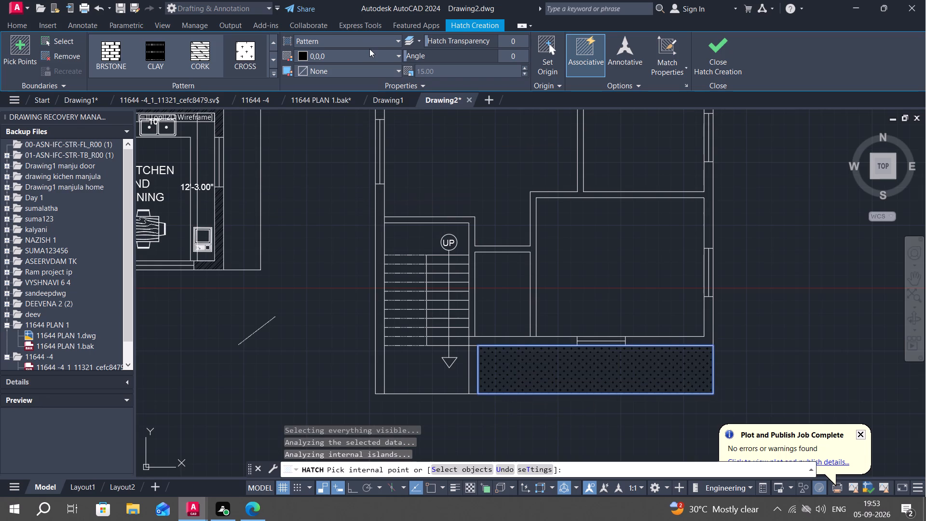
pyautogui.click(373, 56)
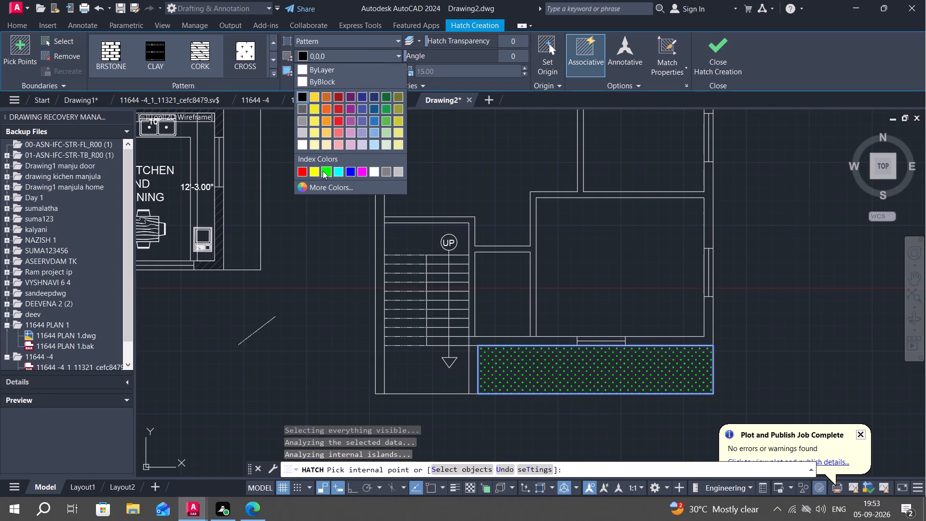
pyautogui.click(323, 171)
pyautogui.press('Escape')
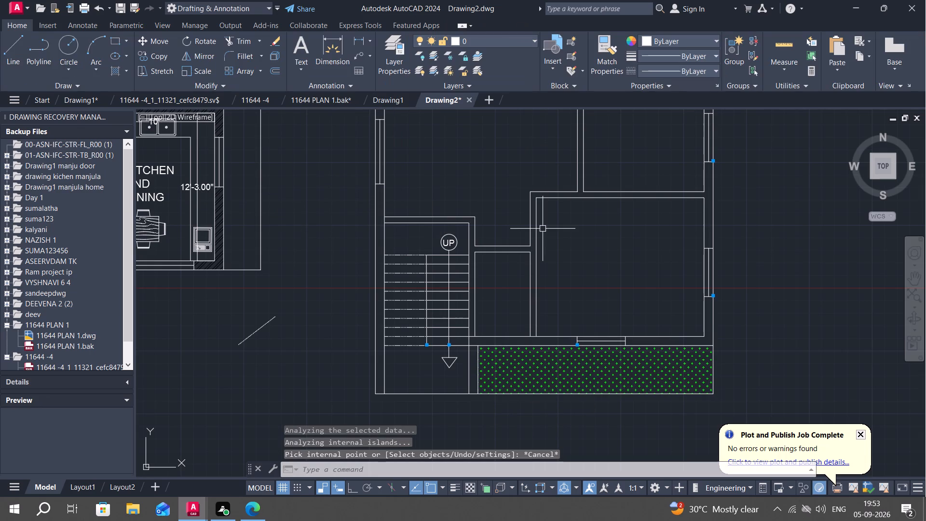
# Insert the Trees - Imperial block outside the plan, near the lower end of the right-hand wall.
pyautogui.hotkey('ctrl', '3')
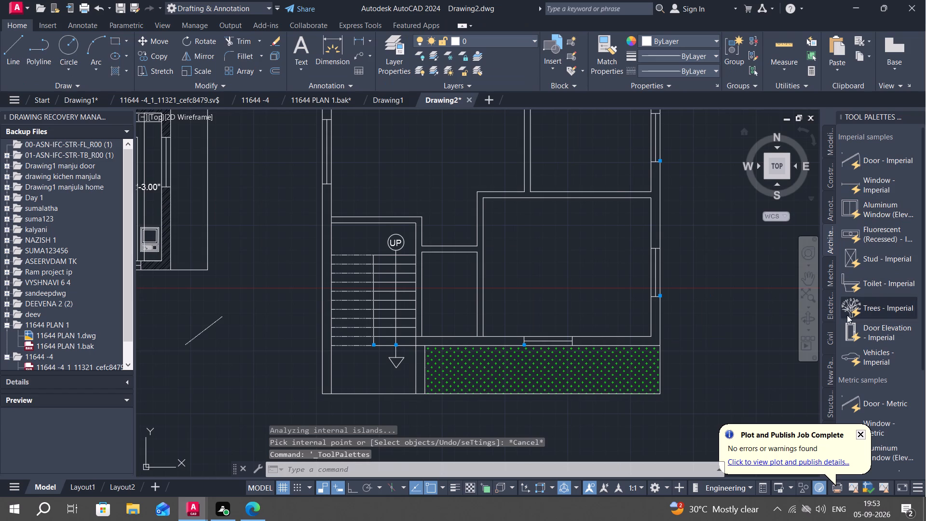
pyautogui.scroll(-2, 856, 381)
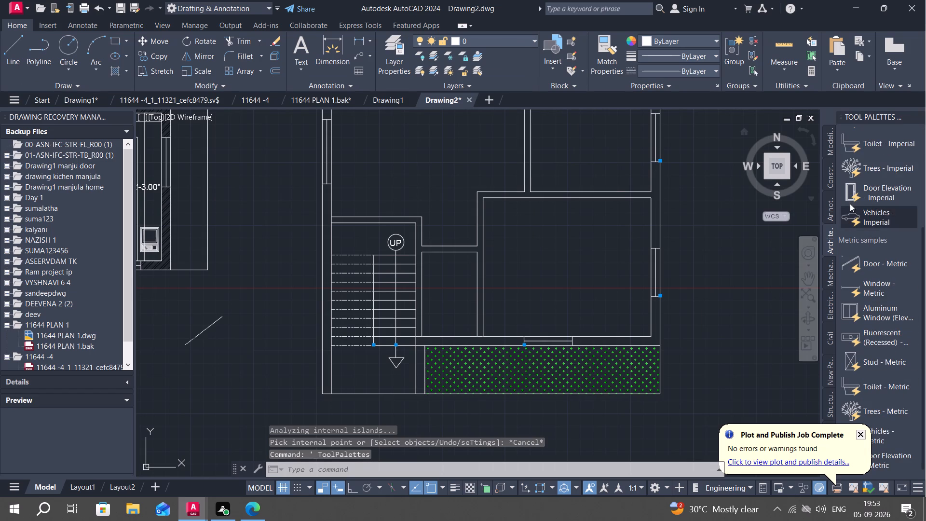
pyautogui.click(850, 160)
pyautogui.click(712, 315)
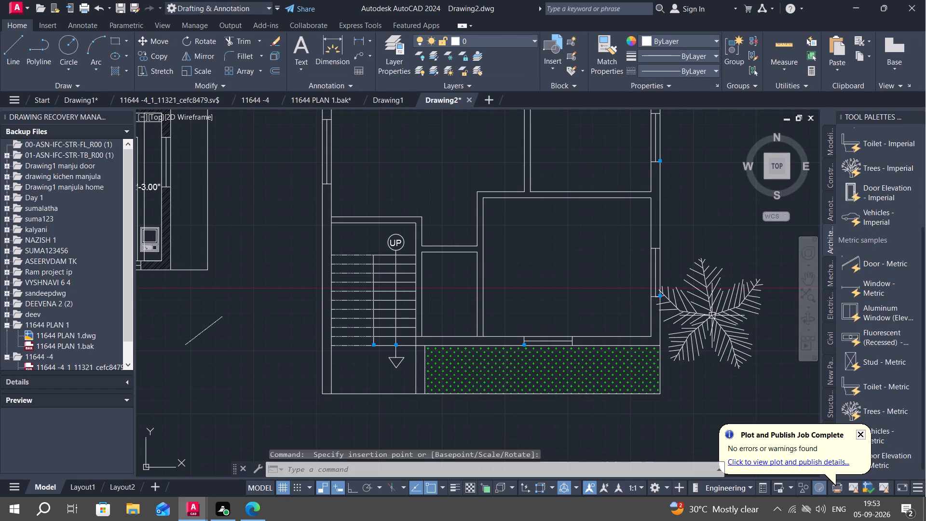
# Scale the tree down about its centre to roughly a quarter of its inserted size.
pyautogui.write('SC')
pyautogui.press('space')
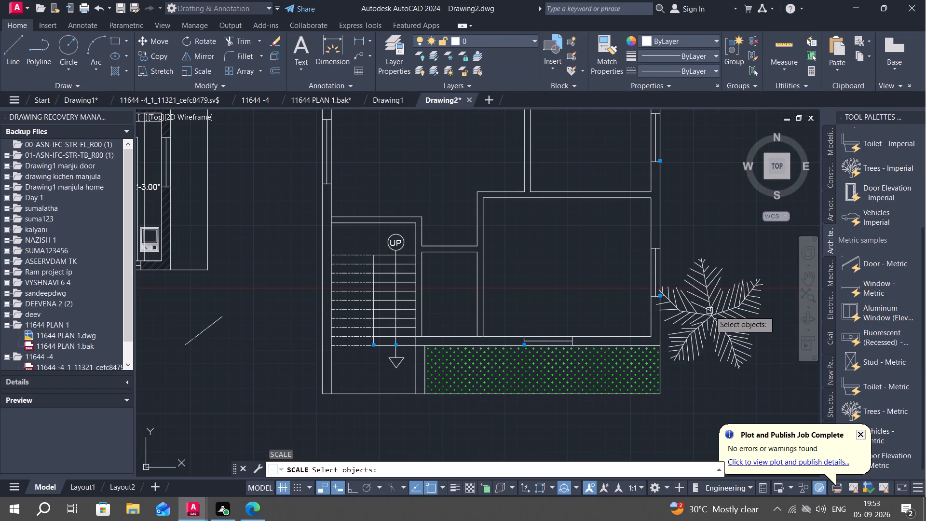
pyautogui.click(709, 311)
pyautogui.rightClick(709, 311)
pyautogui.click(713, 313)
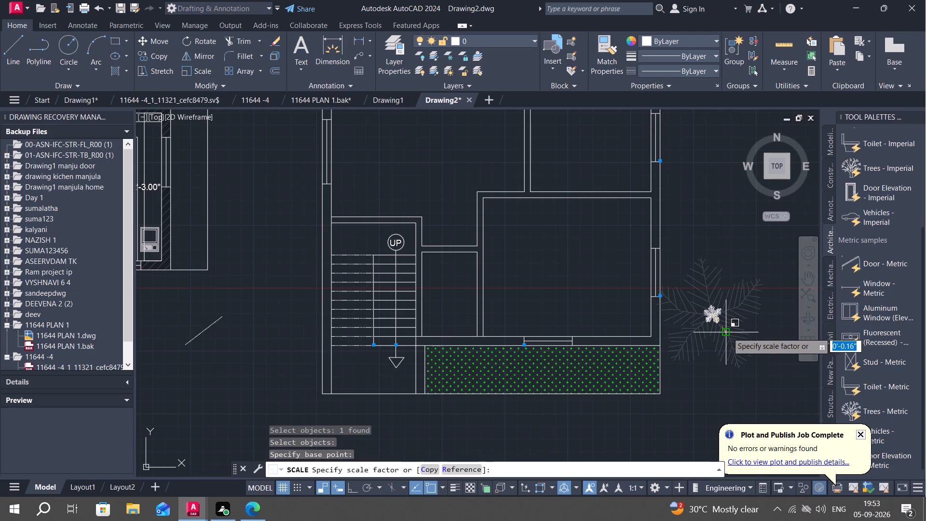
pyautogui.click(732, 340)
# Create a new layer named F with the dark green index colour 109.
pyautogui.click(712, 320)
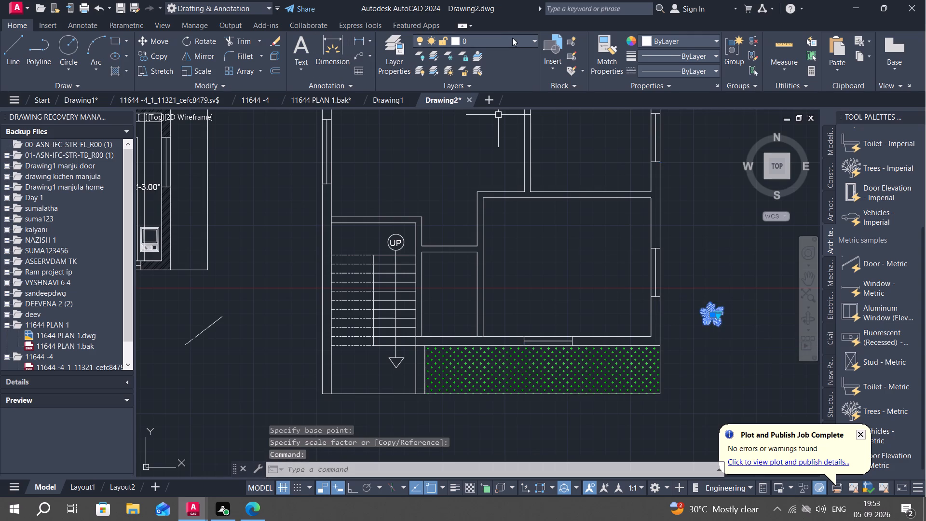
pyautogui.click(390, 58)
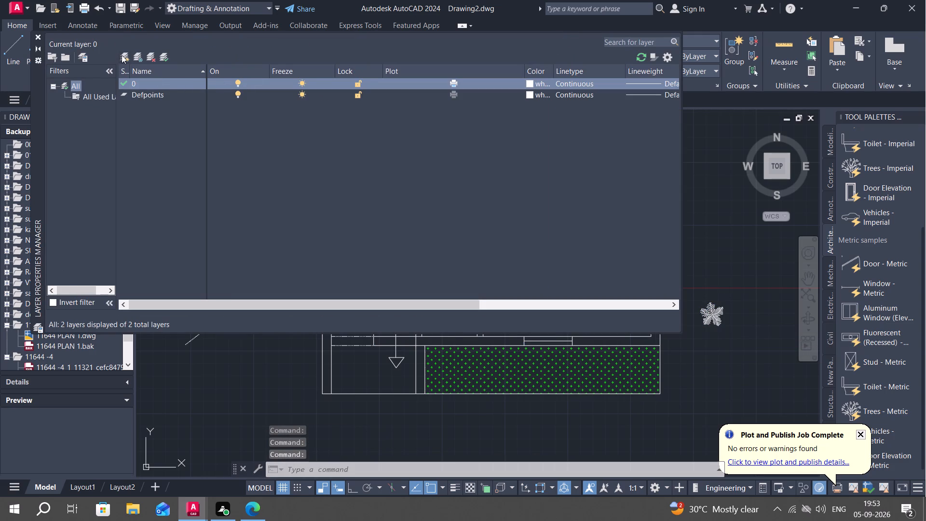
pyautogui.click(123, 55)
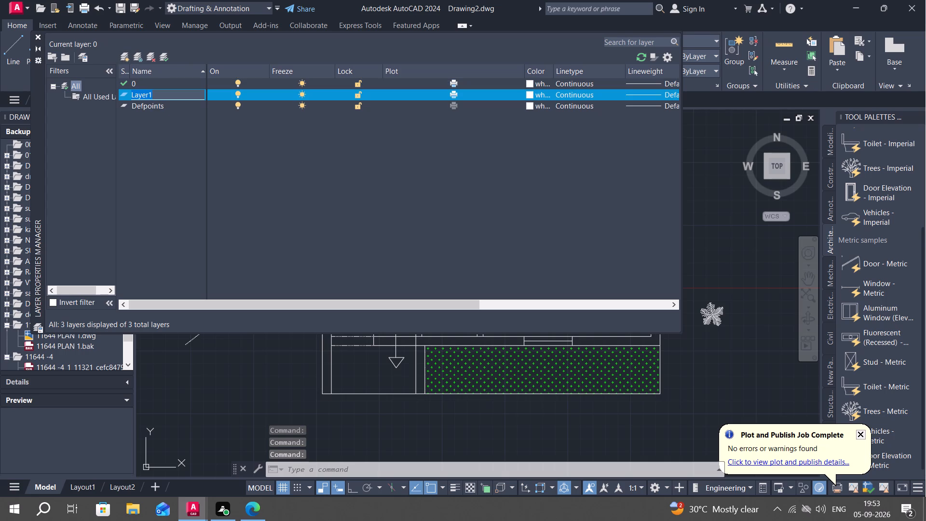
pyautogui.press('BackSpace')
pyautogui.press('BackSpace')
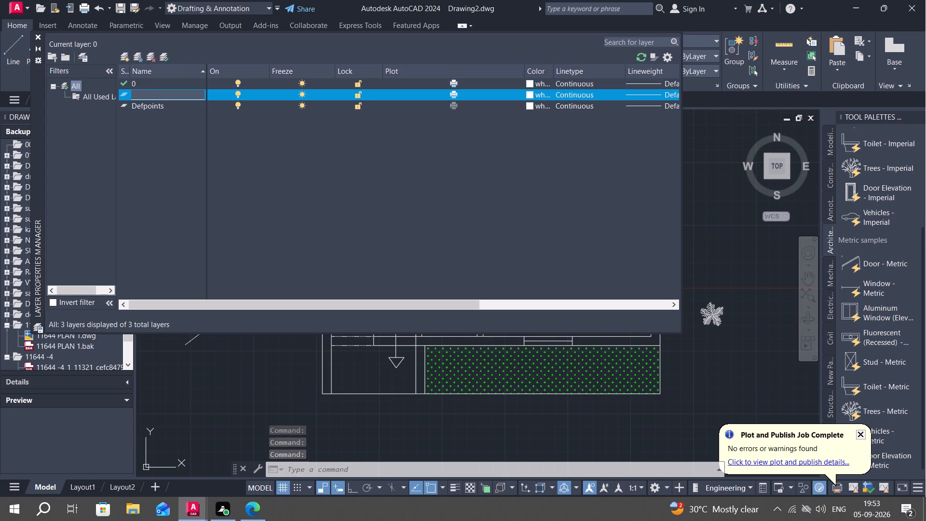
pyautogui.press('f')
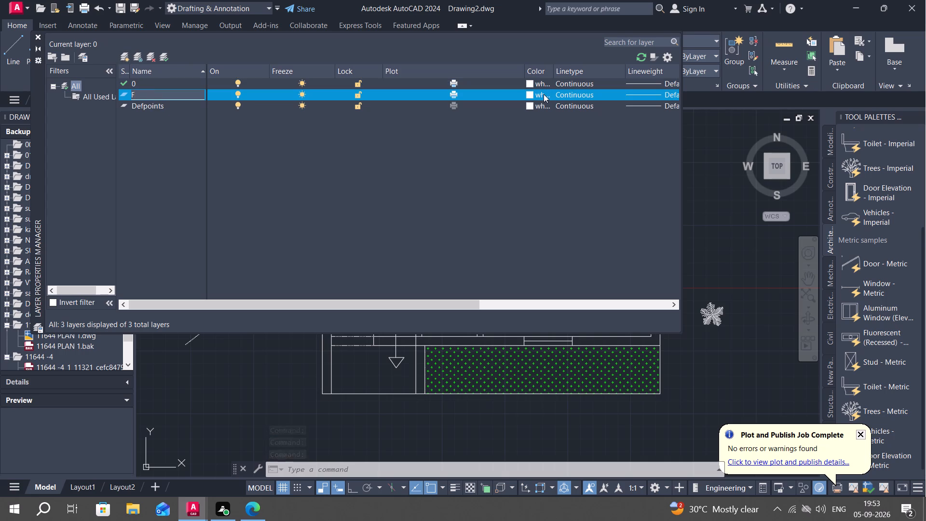
pyautogui.click(544, 94)
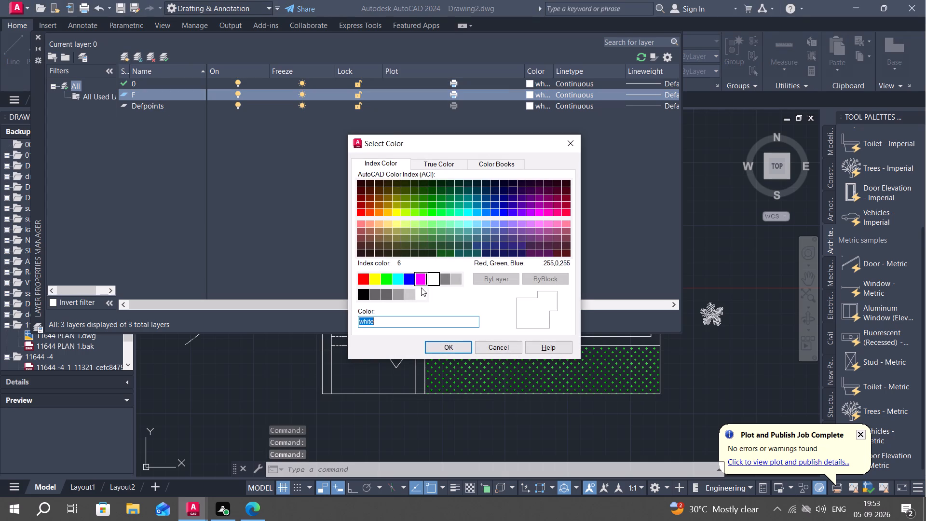
pyautogui.click(441, 253)
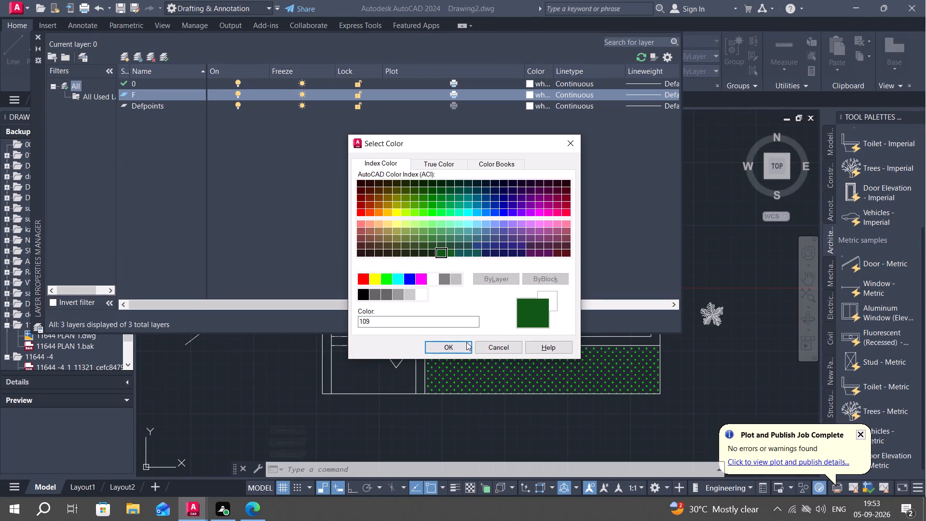
pyautogui.click(461, 346)
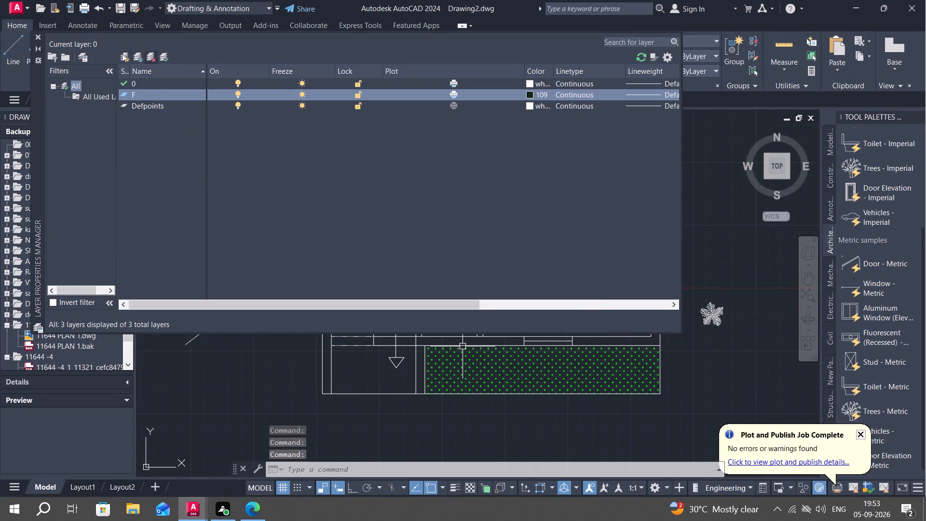
pyautogui.click(39, 36)
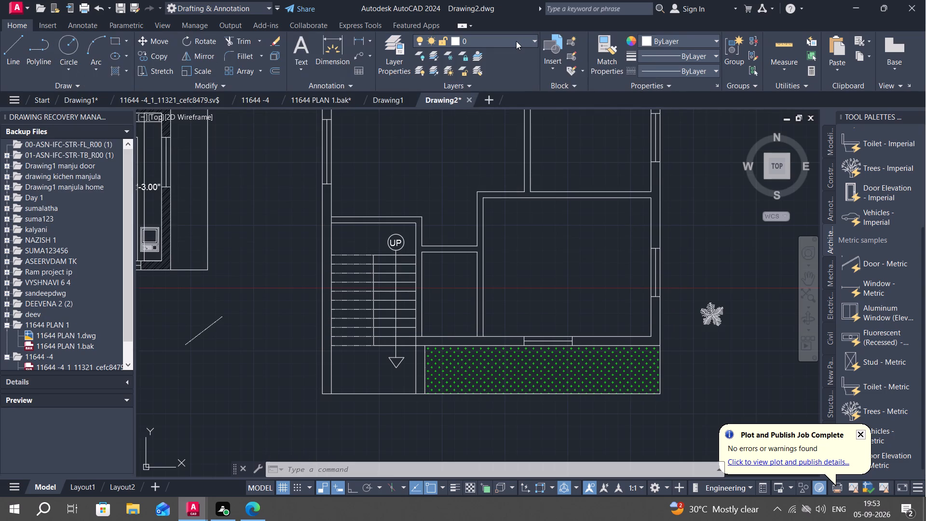
# Make layer F the current layer.
pyautogui.click(518, 41)
pyautogui.click(494, 85)
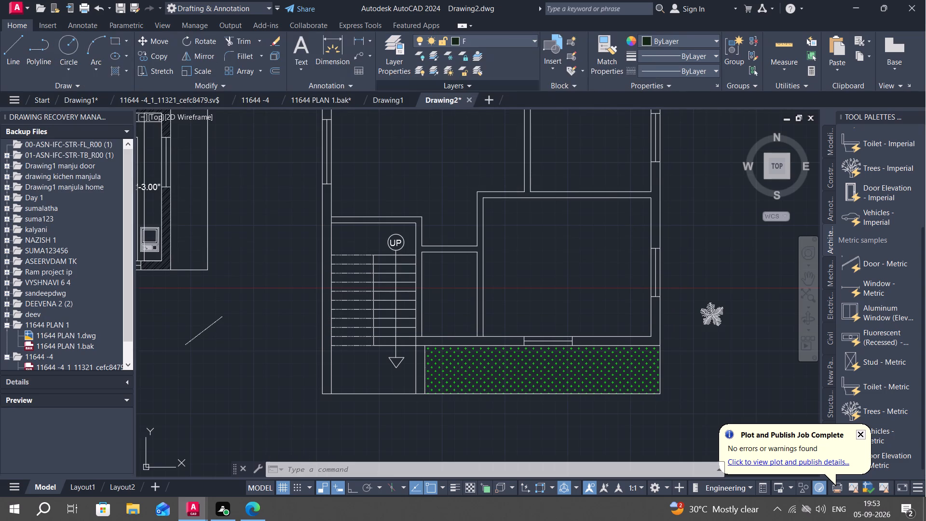
# Move the tree outside the plan onto layer F.
pyautogui.click(712, 315)
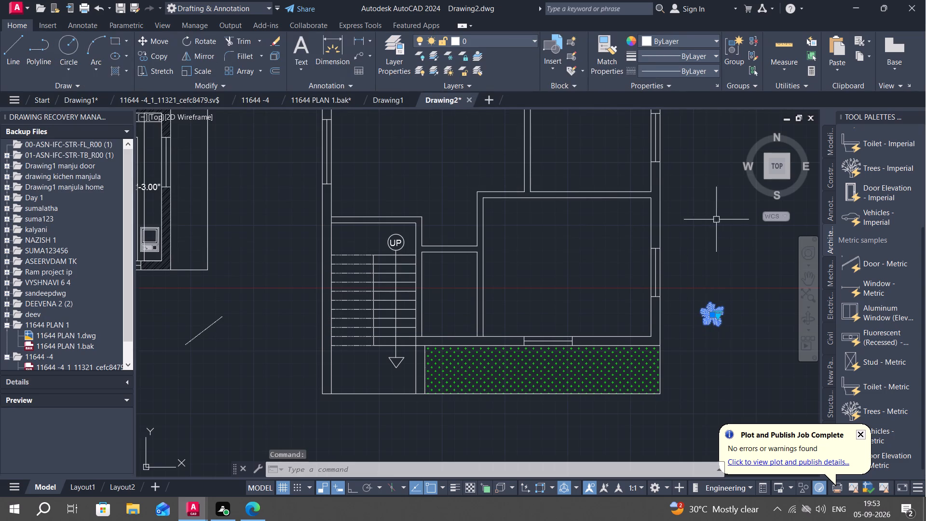
pyautogui.click(532, 39)
pyautogui.click(519, 88)
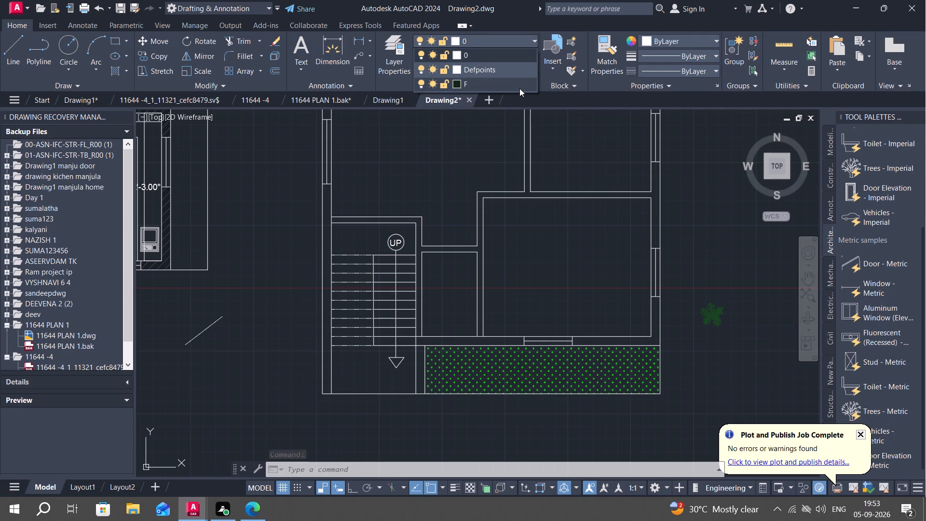
pyautogui.press('Escape')
pyautogui.press('space')
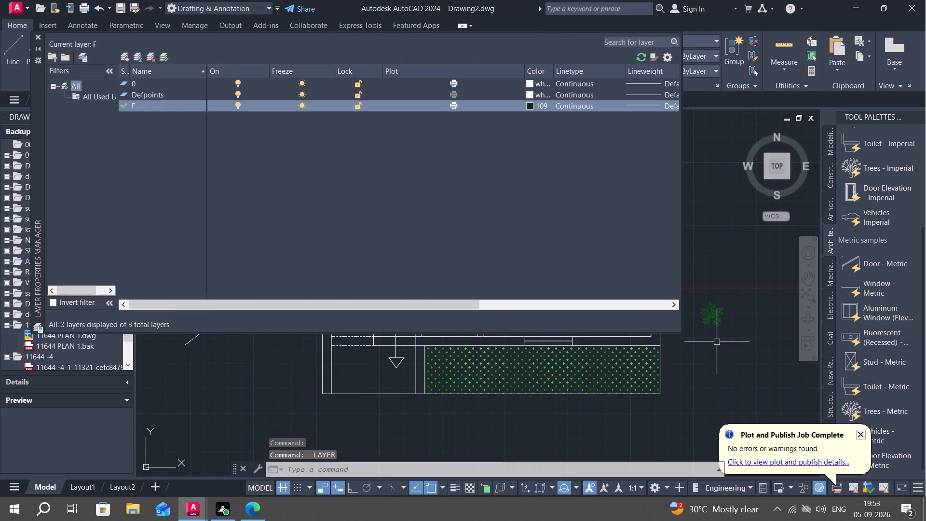
pyautogui.click(38, 35)
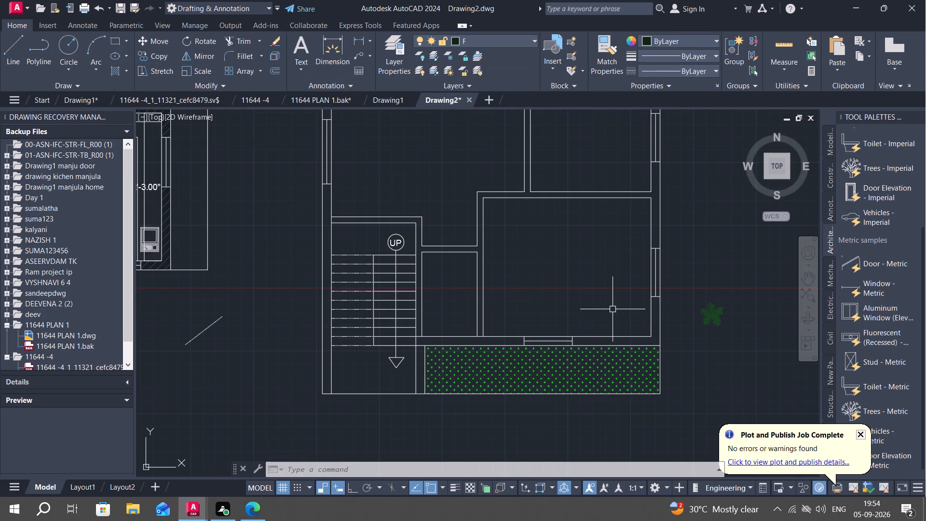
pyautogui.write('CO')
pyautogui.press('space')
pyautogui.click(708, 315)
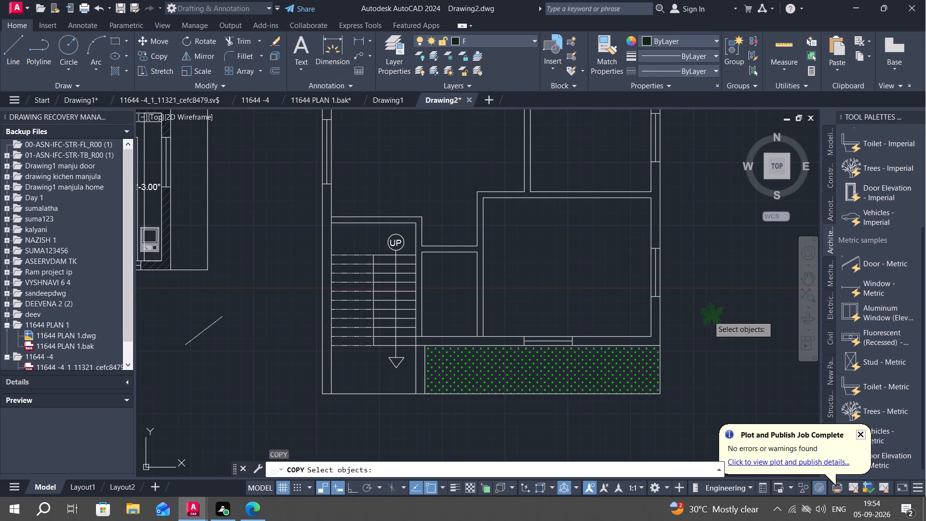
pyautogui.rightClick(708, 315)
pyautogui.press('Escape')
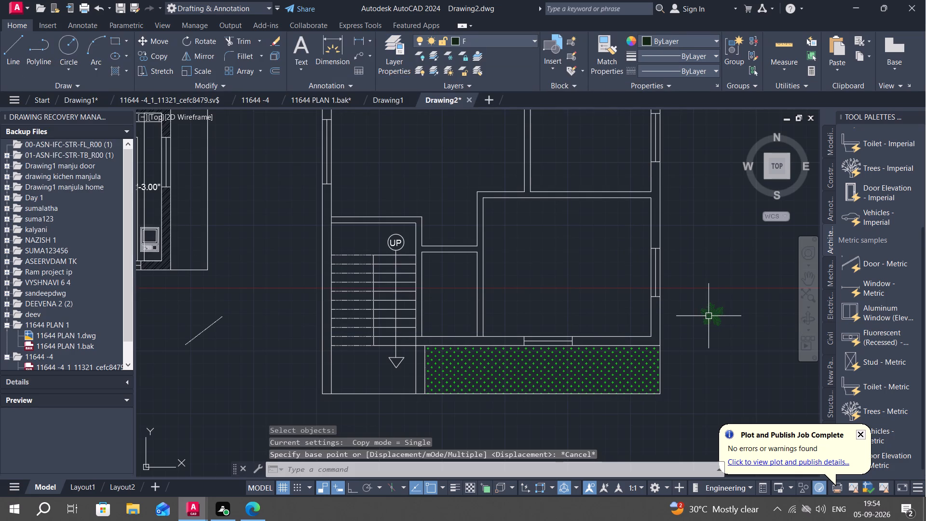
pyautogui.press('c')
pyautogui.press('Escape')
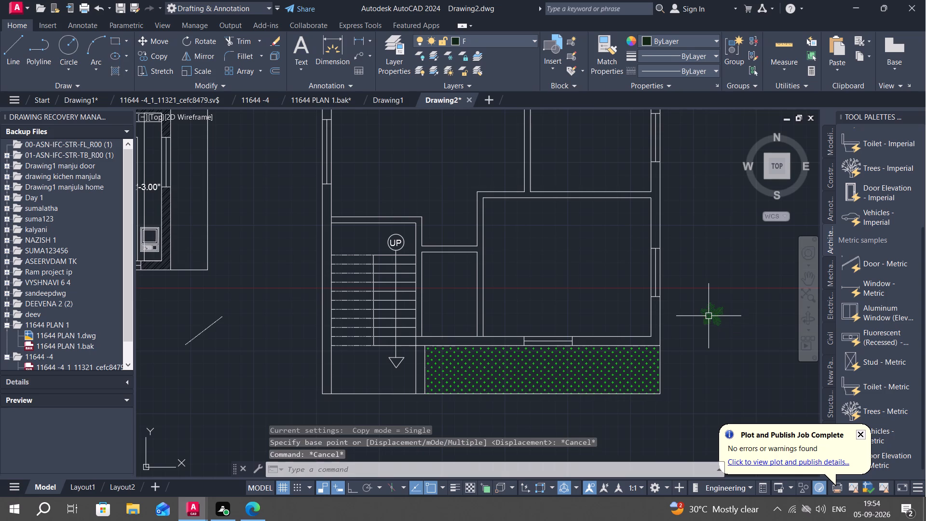
# Copy the tree outside the plan onto the stair-side end of the green hatched strip.
pyautogui.click(712, 318)
pyautogui.write('CO')
pyautogui.press('space')
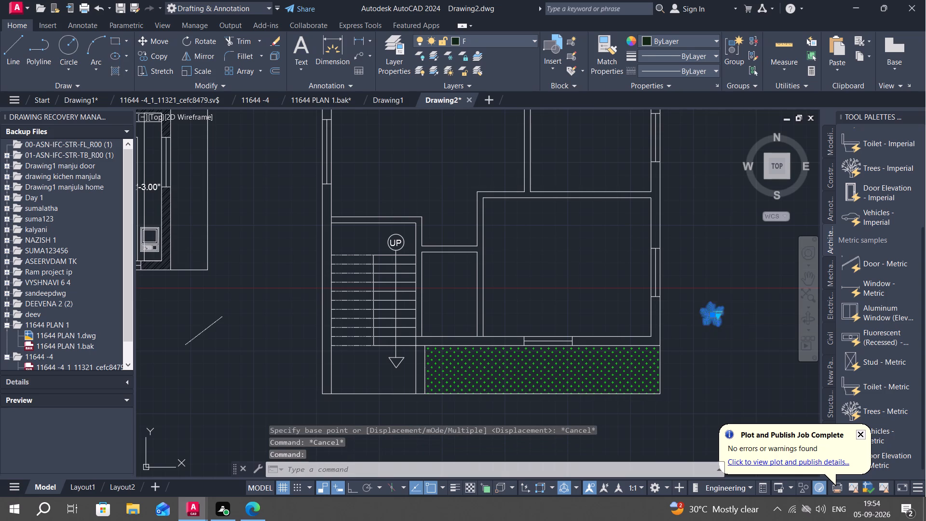
pyautogui.click(712, 318)
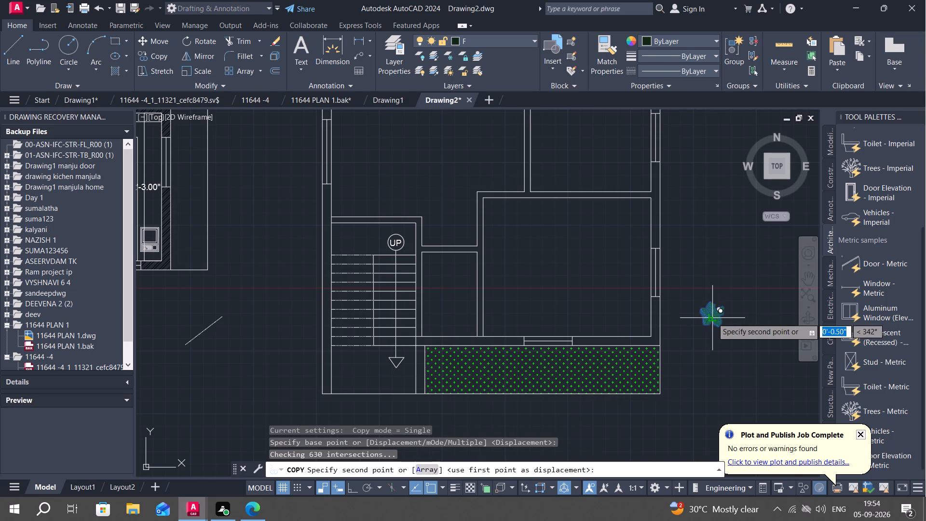
pyautogui.click(444, 363)
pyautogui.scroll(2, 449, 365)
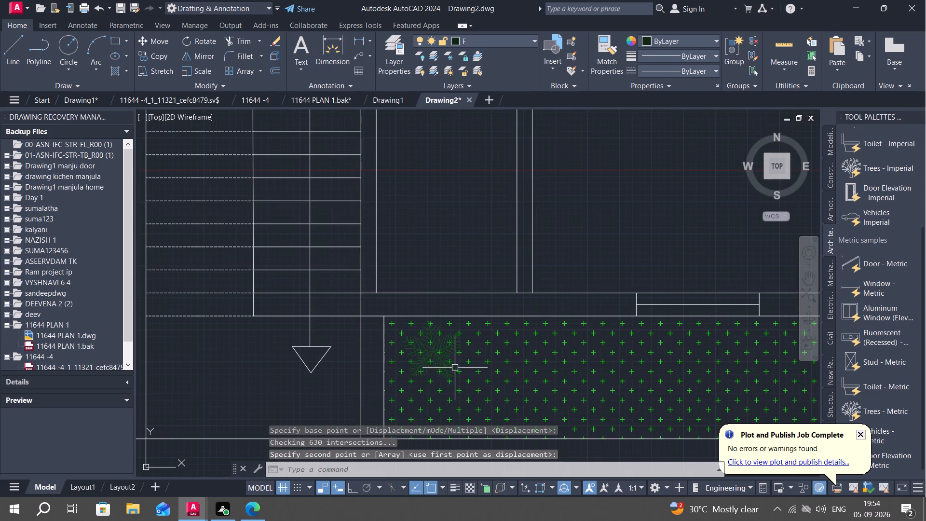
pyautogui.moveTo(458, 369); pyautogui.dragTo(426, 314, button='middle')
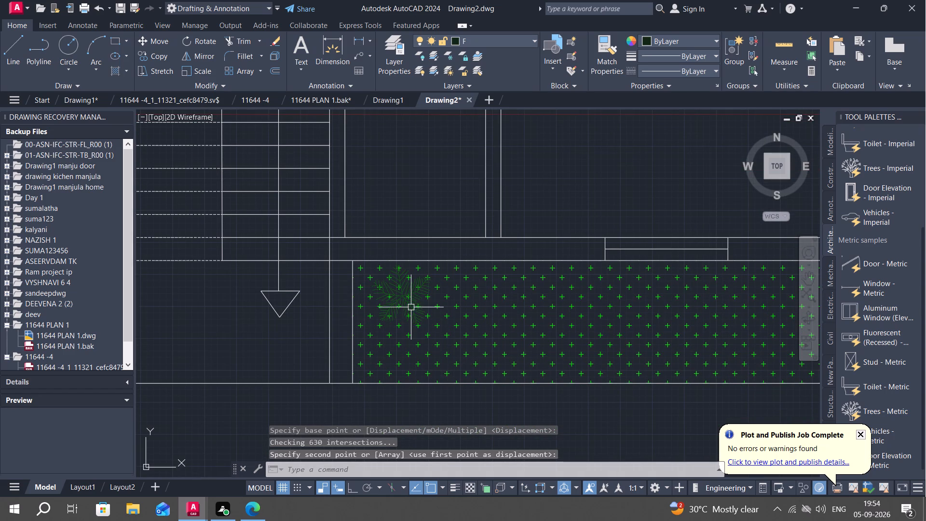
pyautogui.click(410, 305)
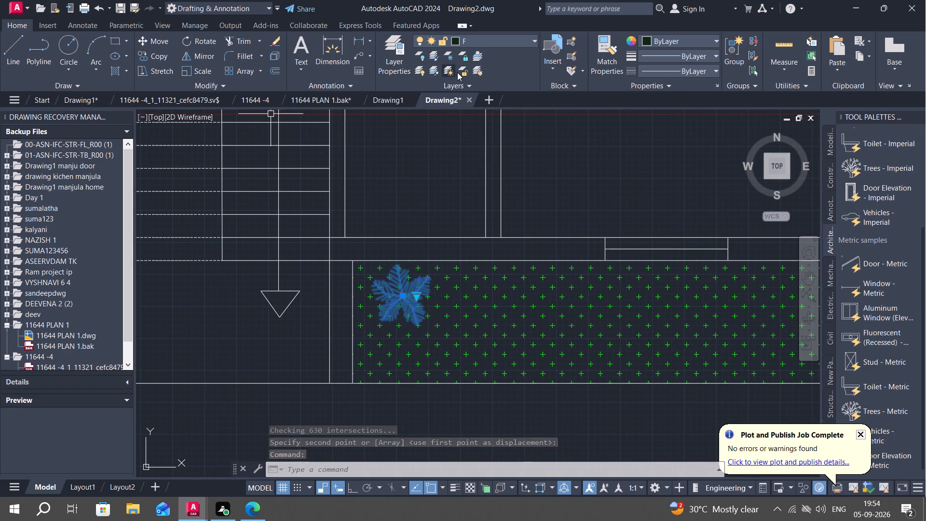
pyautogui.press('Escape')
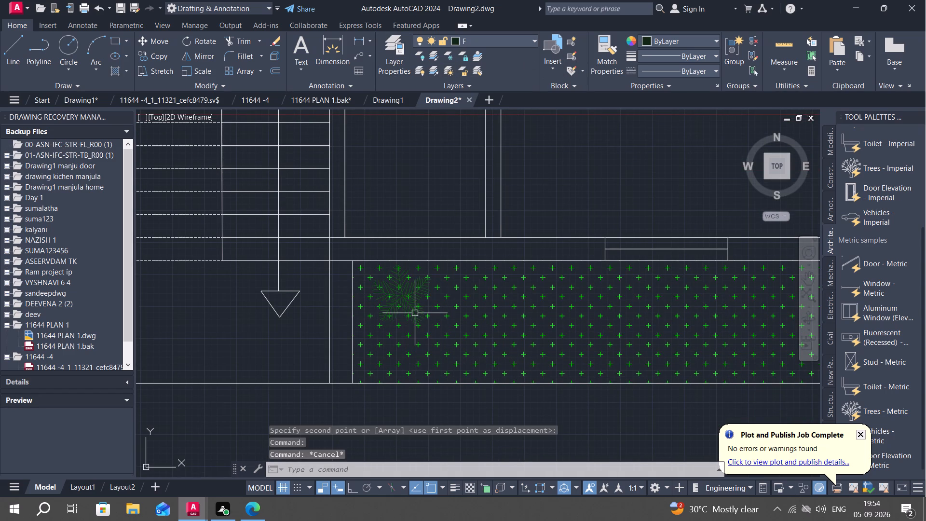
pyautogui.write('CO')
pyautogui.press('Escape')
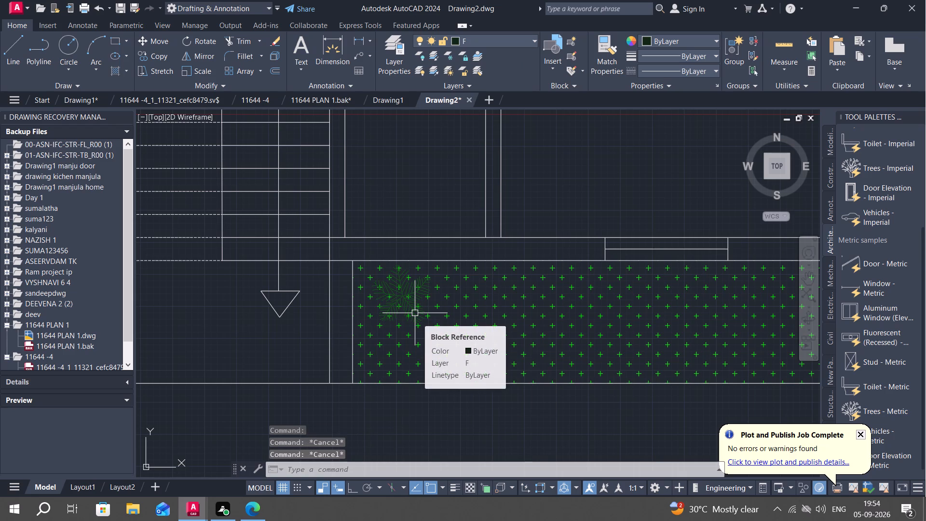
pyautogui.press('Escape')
# Copy the strip's tree in Multiple mode, placing eight more in a zigzag along the length of the green hatched strip.
pyautogui.click(409, 307)
pyautogui.press('c')
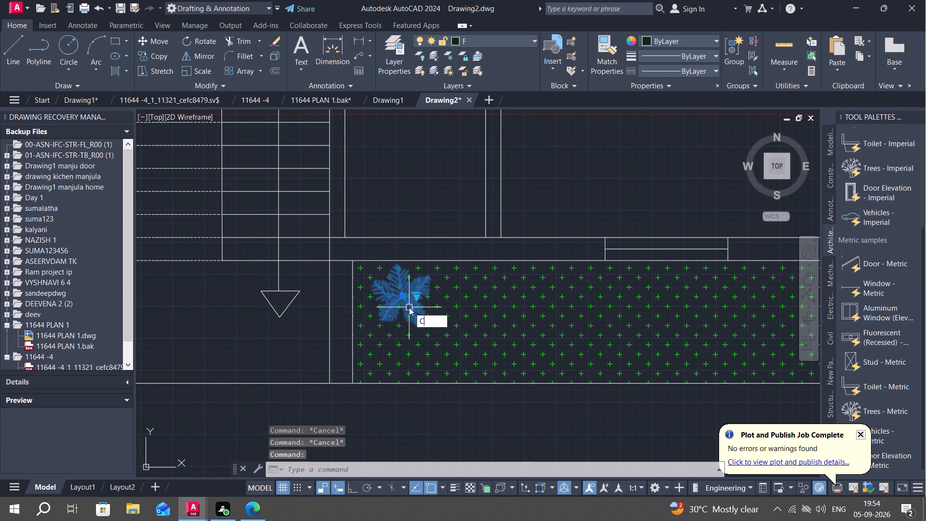
pyautogui.press('o')
pyautogui.press('space')
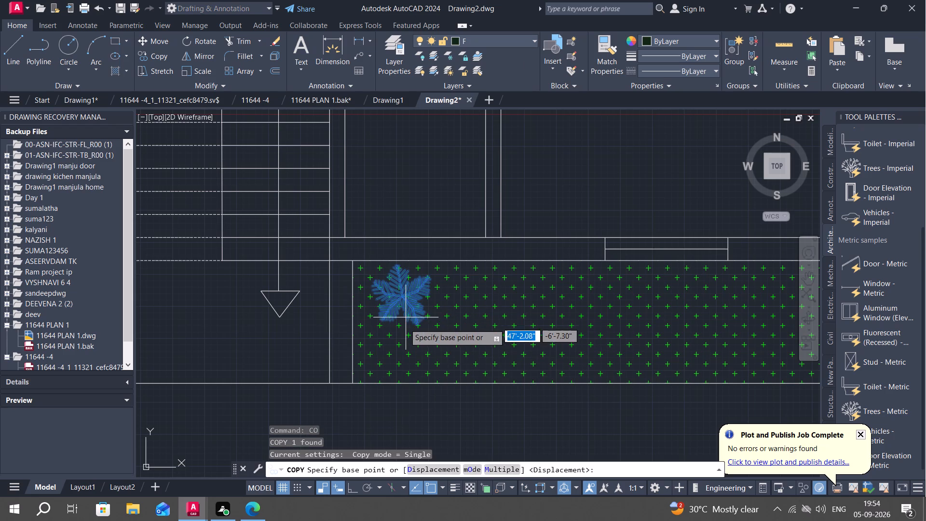
pyautogui.click(487, 471)
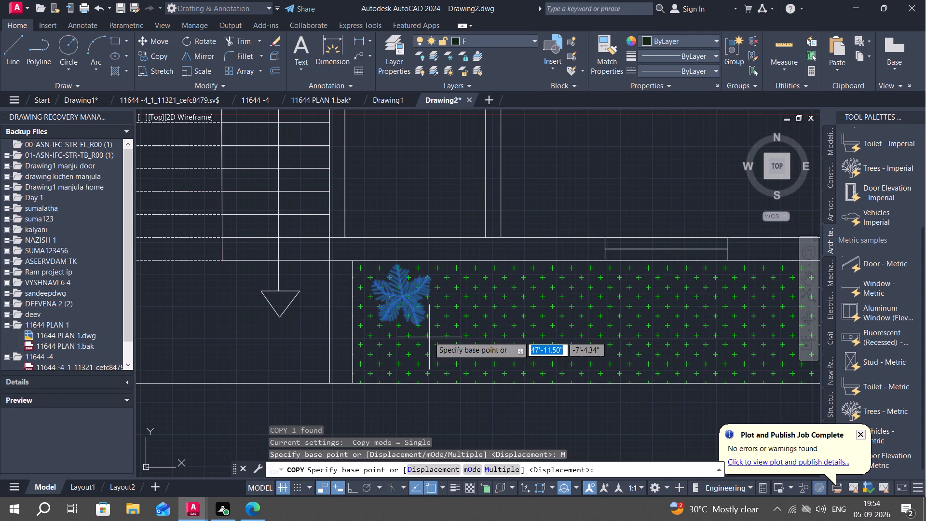
pyautogui.click(415, 301)
pyautogui.click(477, 353)
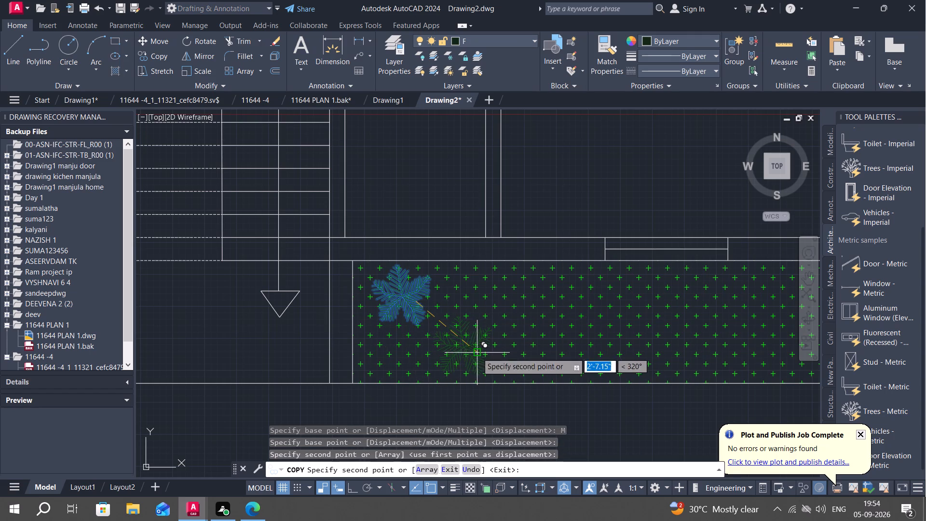
pyautogui.click(528, 302)
pyautogui.click(576, 345)
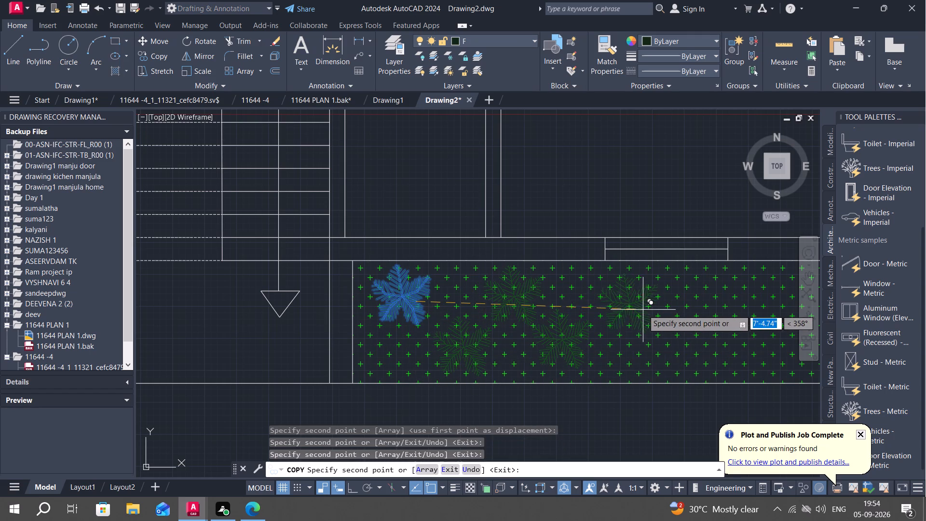
pyautogui.click(645, 310)
pyautogui.click(723, 344)
pyautogui.moveTo(723, 344); pyautogui.dragTo(484, 351, button='middle')
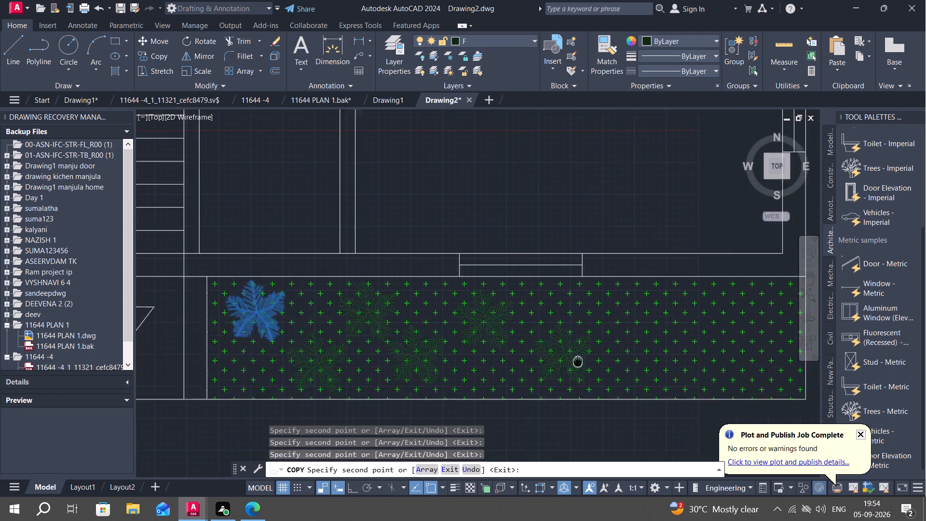
pyautogui.click(534, 304)
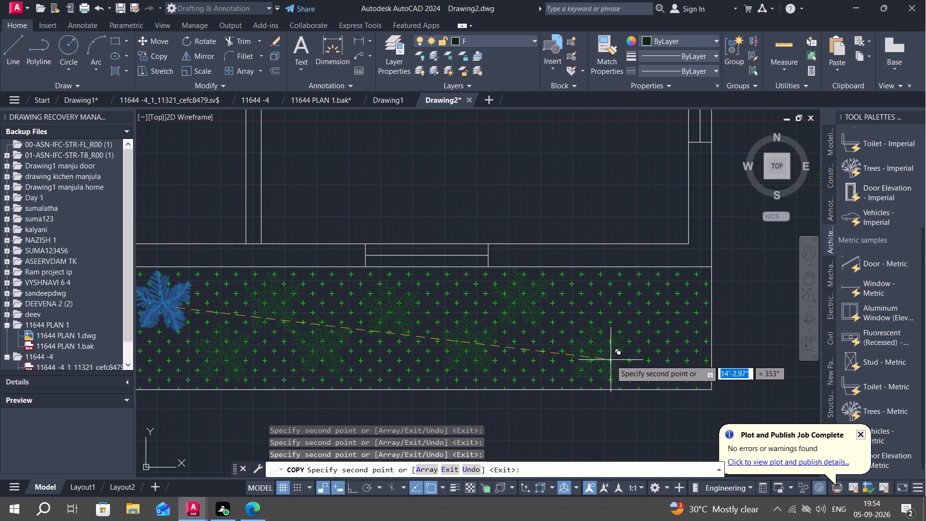
pyautogui.click(607, 358)
pyautogui.click(677, 309)
pyautogui.press('Escape')
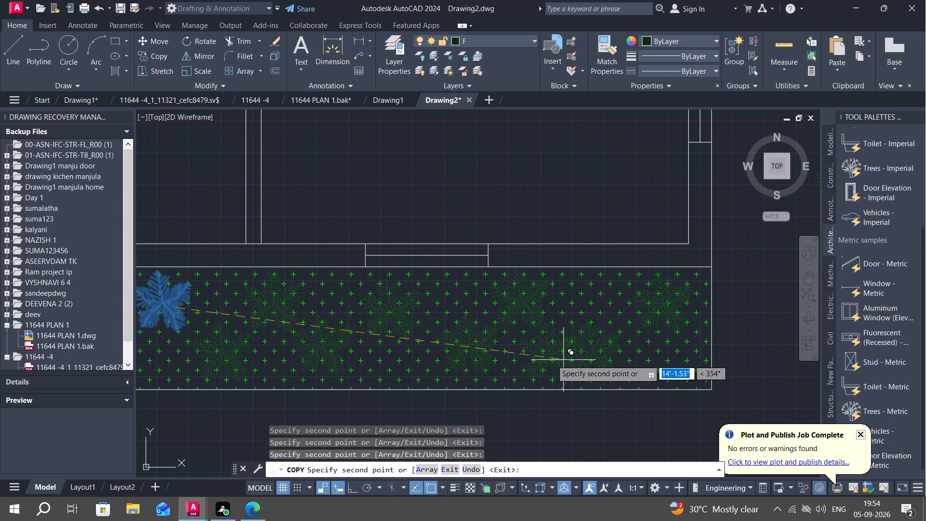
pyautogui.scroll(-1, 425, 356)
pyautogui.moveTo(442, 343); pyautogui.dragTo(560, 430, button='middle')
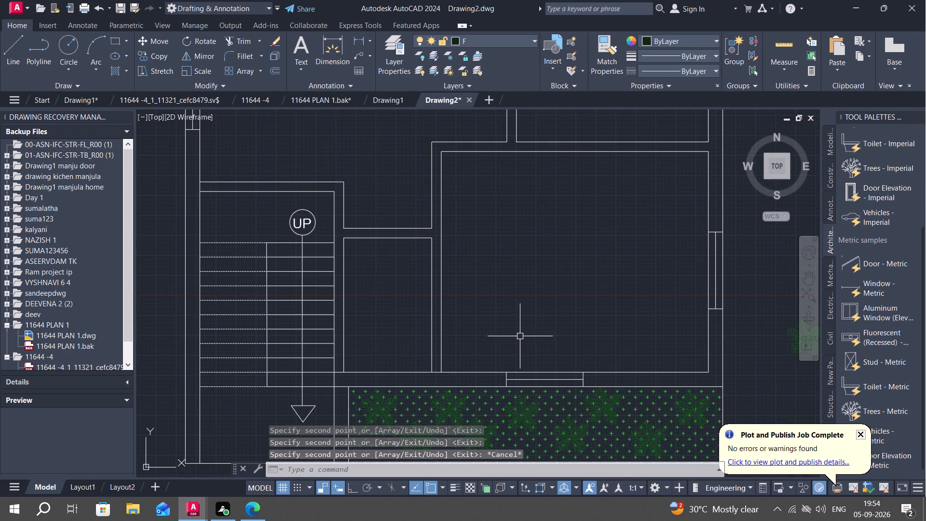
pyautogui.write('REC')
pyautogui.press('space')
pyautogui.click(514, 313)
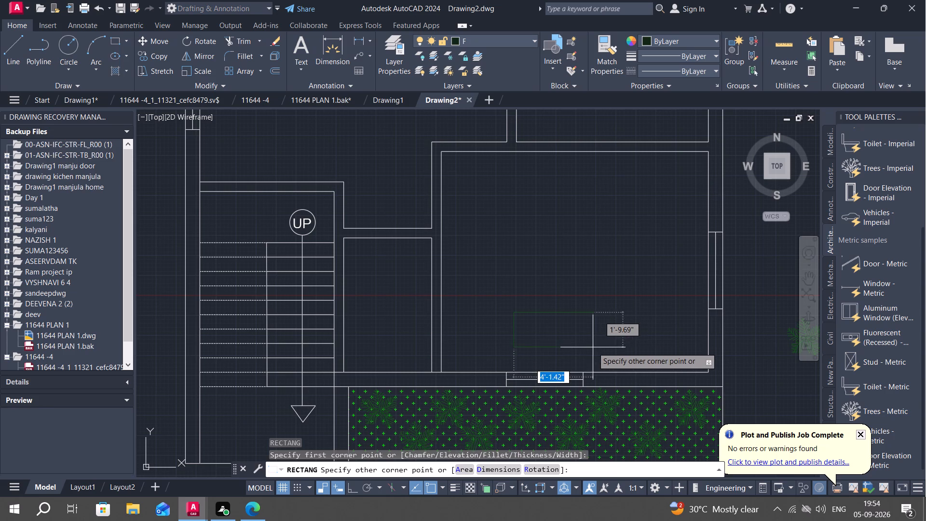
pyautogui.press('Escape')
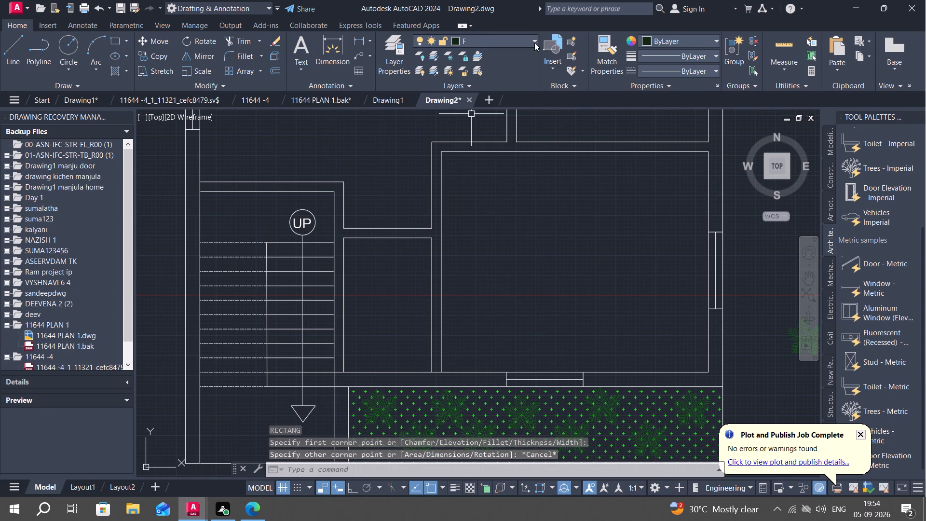
# Set the current object colour to ByBlock.
pyautogui.click(672, 40)
pyautogui.click(646, 66)
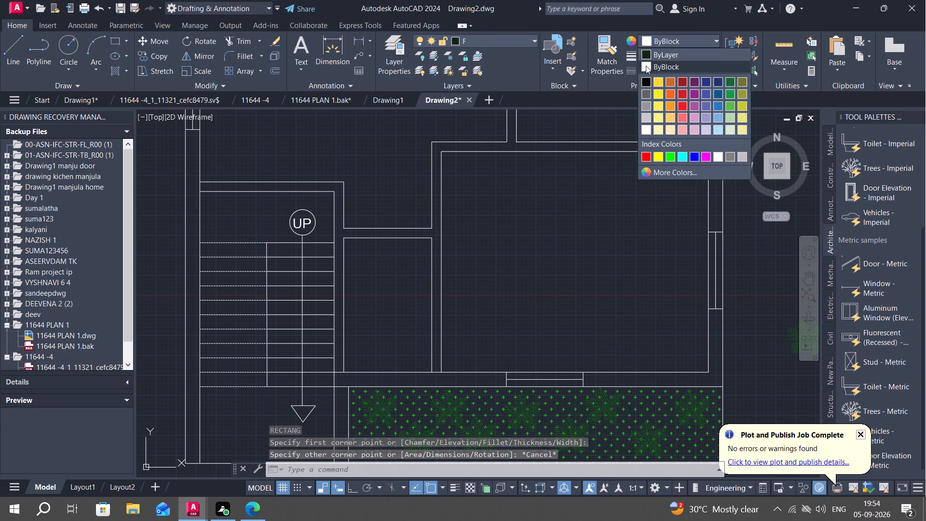
pyautogui.write('RTEC')
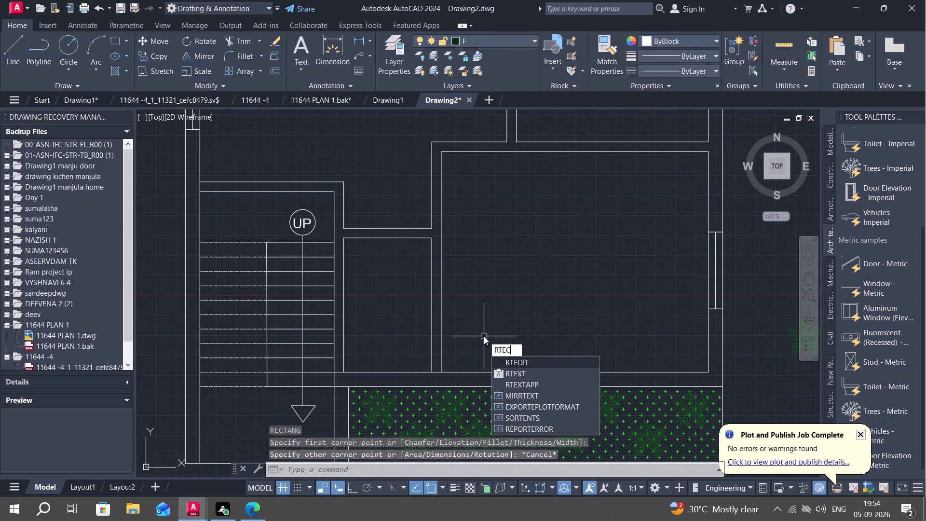
pyautogui.press('Escape')
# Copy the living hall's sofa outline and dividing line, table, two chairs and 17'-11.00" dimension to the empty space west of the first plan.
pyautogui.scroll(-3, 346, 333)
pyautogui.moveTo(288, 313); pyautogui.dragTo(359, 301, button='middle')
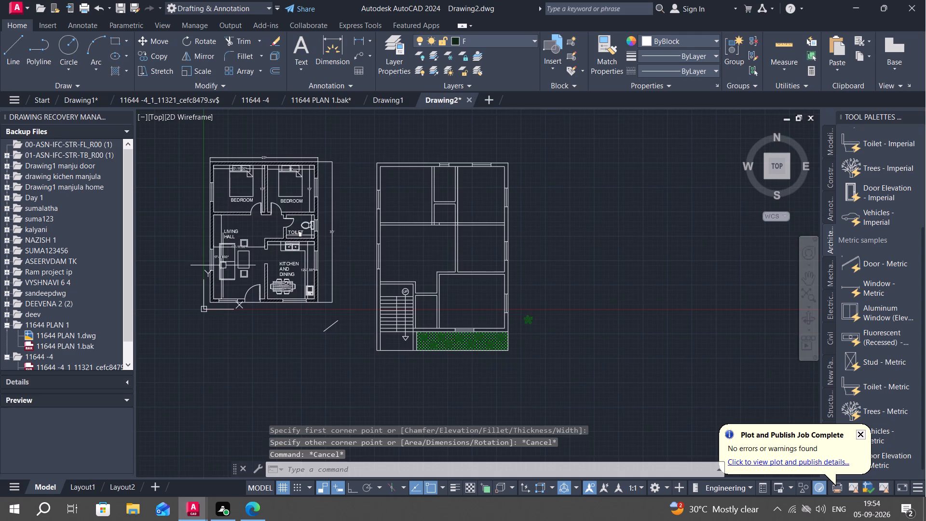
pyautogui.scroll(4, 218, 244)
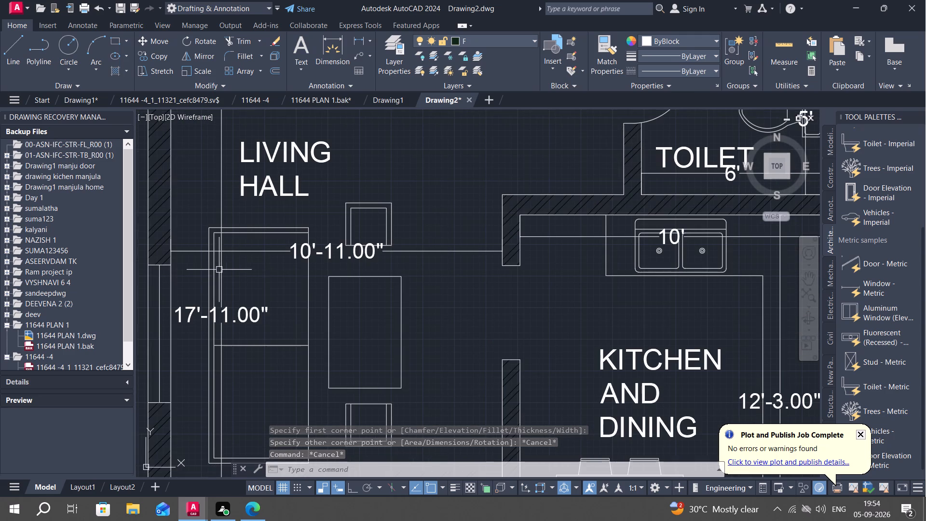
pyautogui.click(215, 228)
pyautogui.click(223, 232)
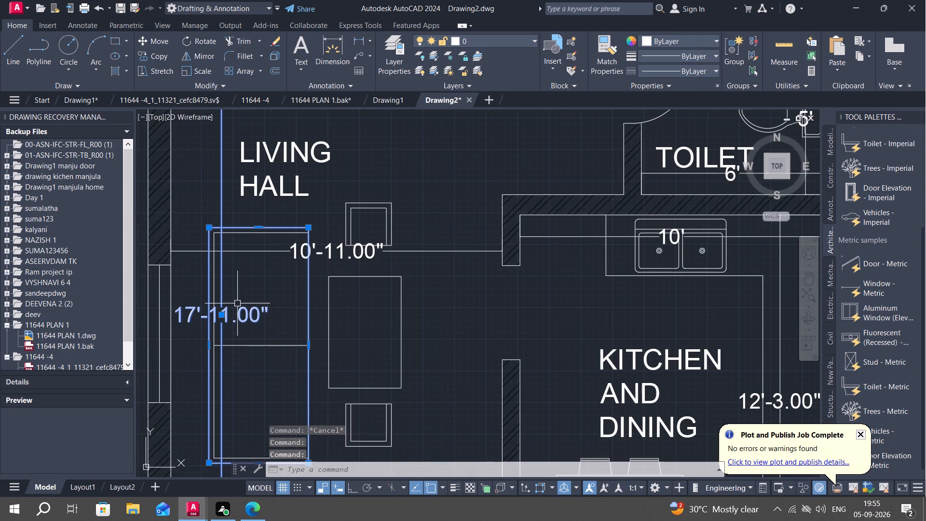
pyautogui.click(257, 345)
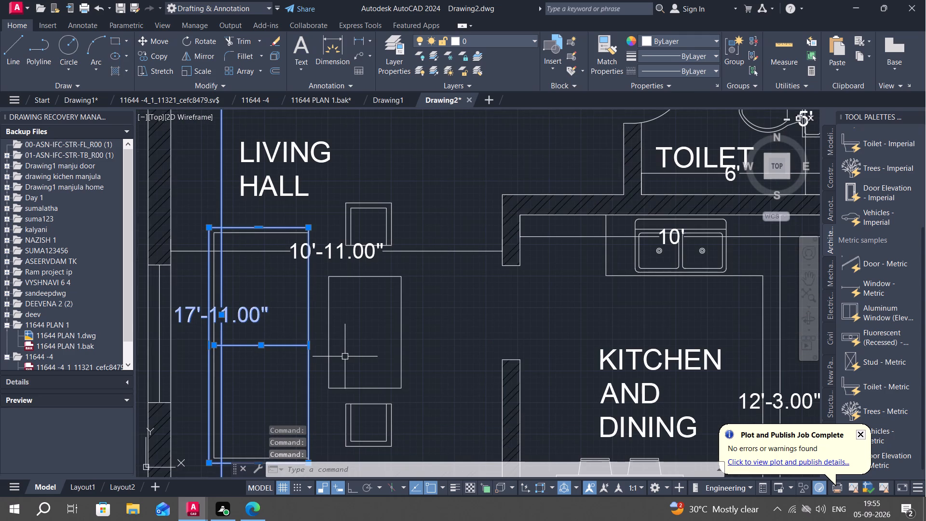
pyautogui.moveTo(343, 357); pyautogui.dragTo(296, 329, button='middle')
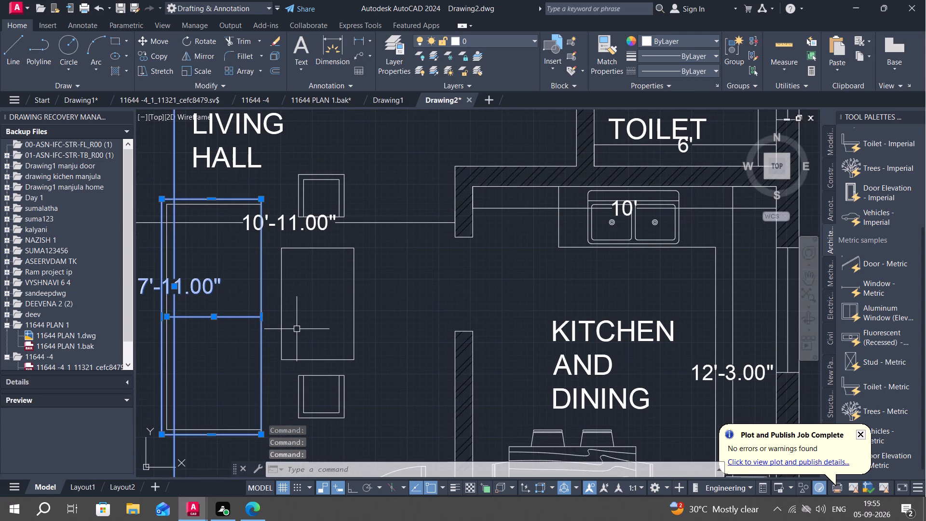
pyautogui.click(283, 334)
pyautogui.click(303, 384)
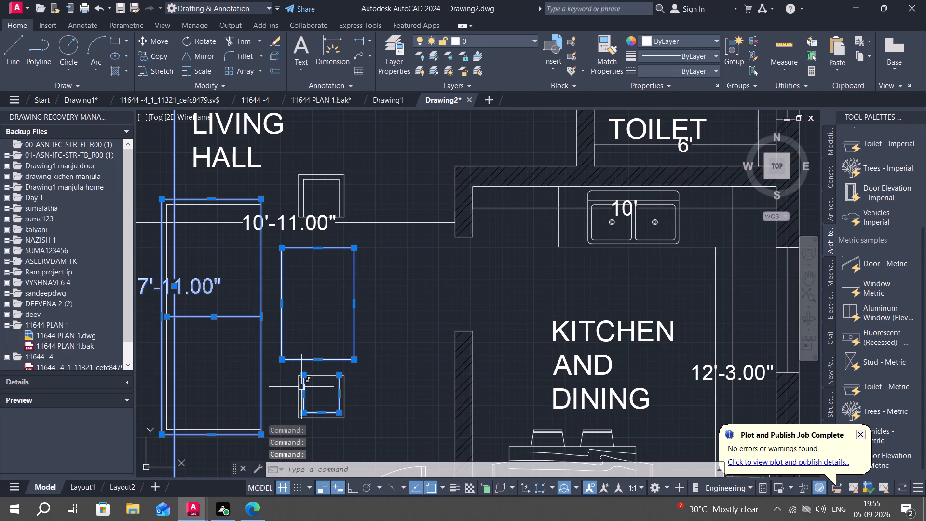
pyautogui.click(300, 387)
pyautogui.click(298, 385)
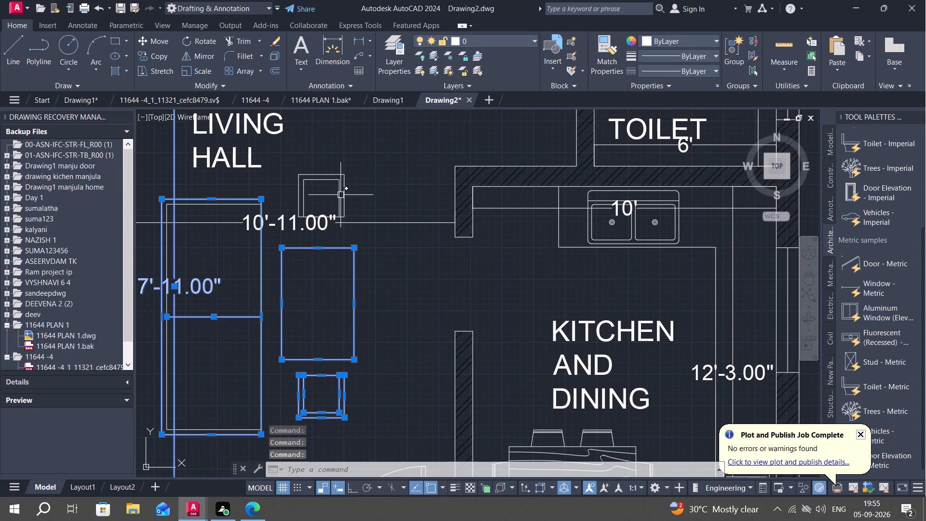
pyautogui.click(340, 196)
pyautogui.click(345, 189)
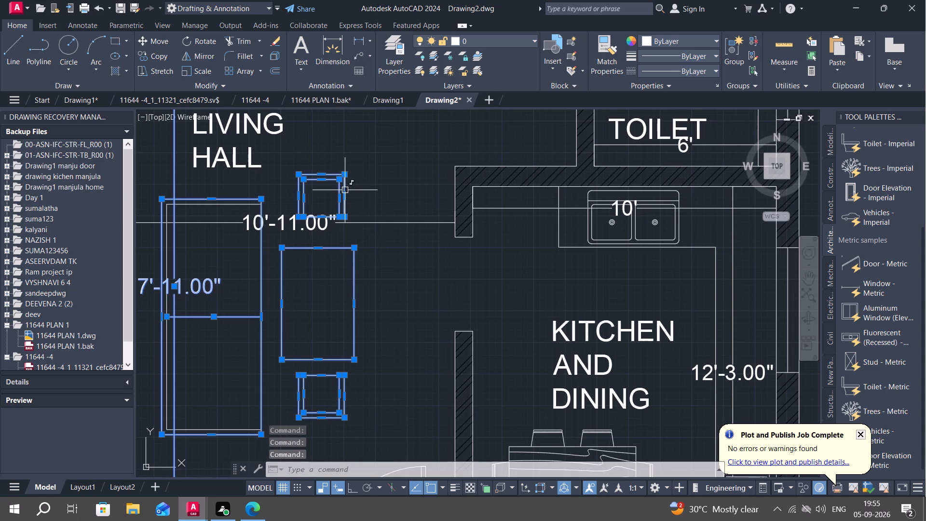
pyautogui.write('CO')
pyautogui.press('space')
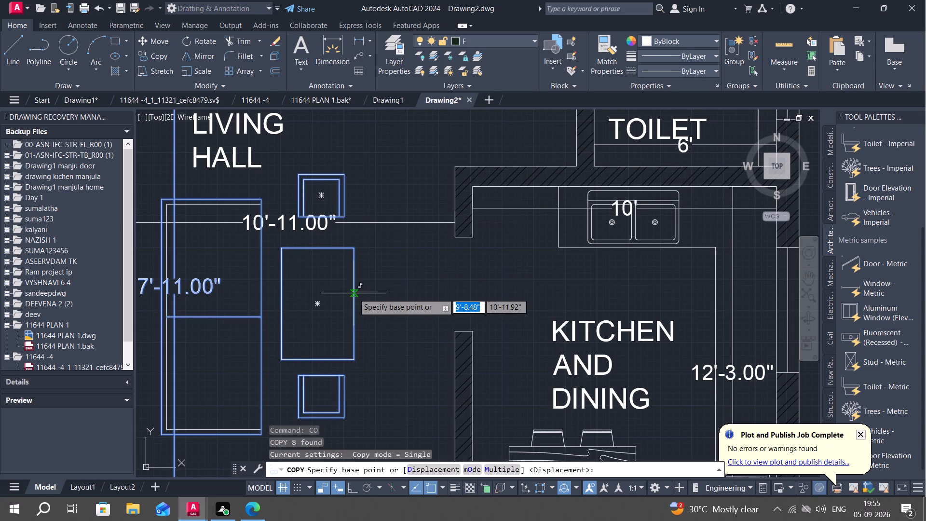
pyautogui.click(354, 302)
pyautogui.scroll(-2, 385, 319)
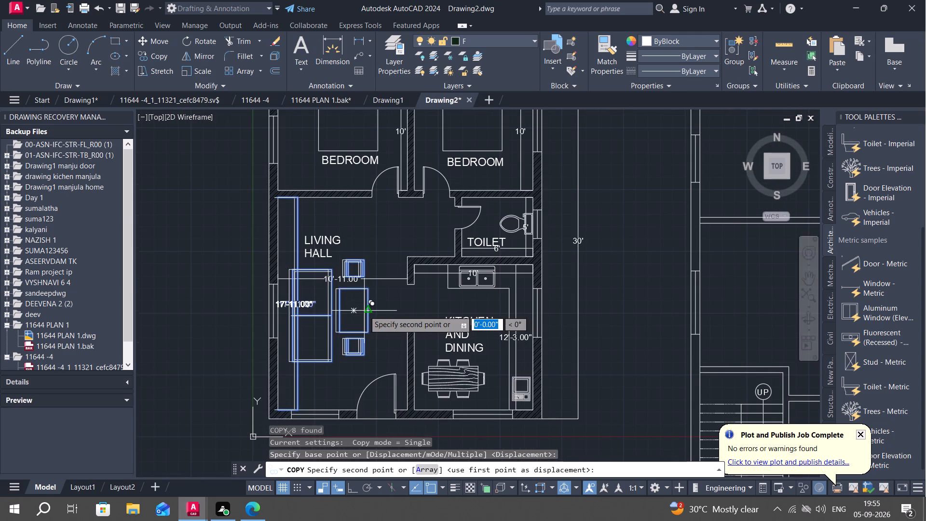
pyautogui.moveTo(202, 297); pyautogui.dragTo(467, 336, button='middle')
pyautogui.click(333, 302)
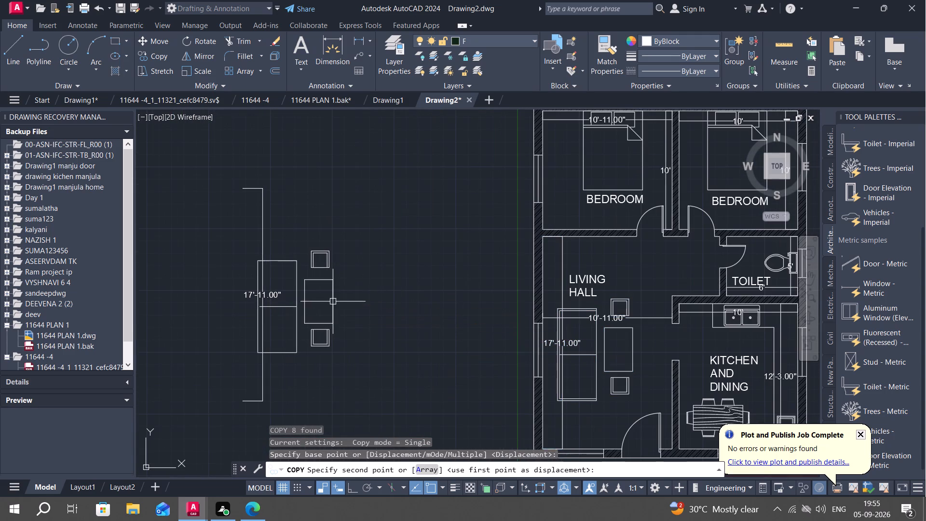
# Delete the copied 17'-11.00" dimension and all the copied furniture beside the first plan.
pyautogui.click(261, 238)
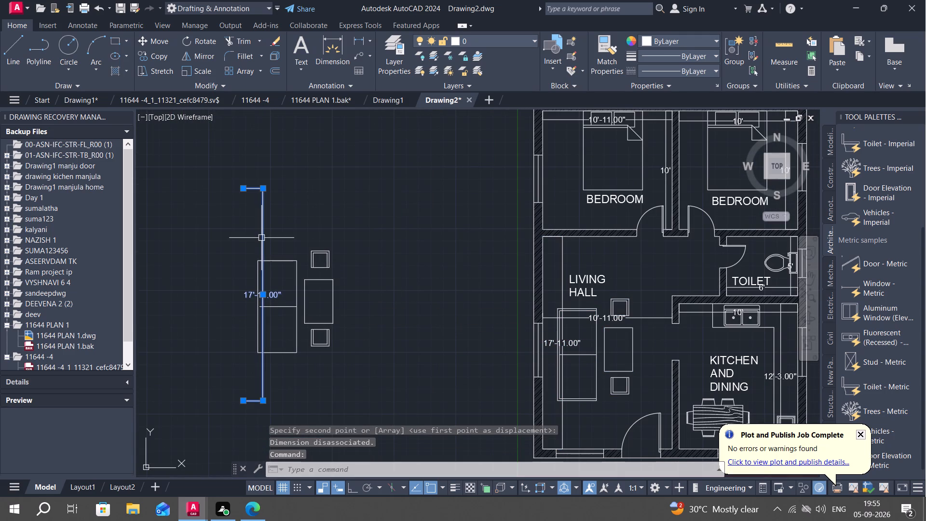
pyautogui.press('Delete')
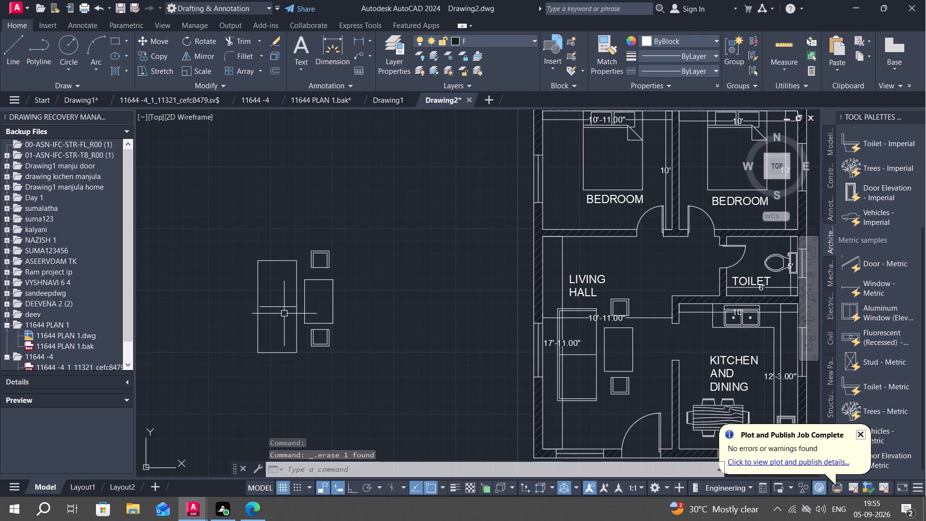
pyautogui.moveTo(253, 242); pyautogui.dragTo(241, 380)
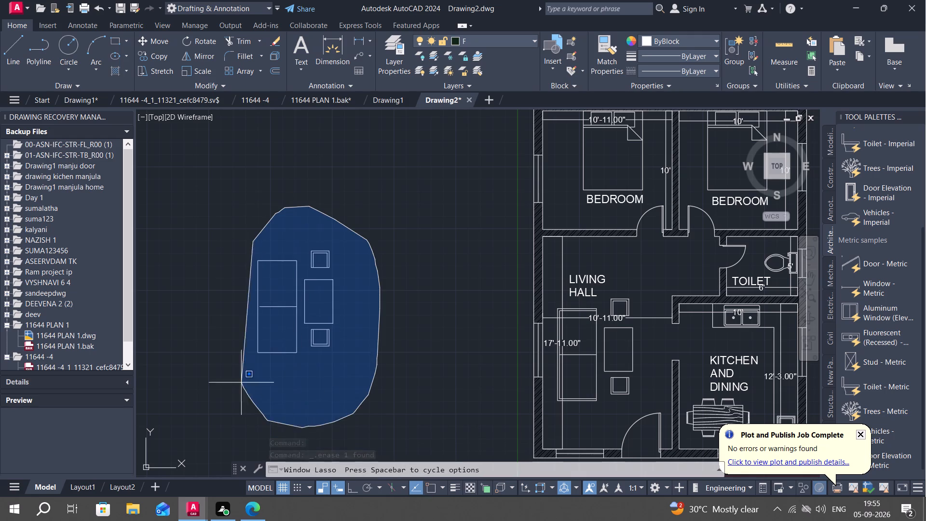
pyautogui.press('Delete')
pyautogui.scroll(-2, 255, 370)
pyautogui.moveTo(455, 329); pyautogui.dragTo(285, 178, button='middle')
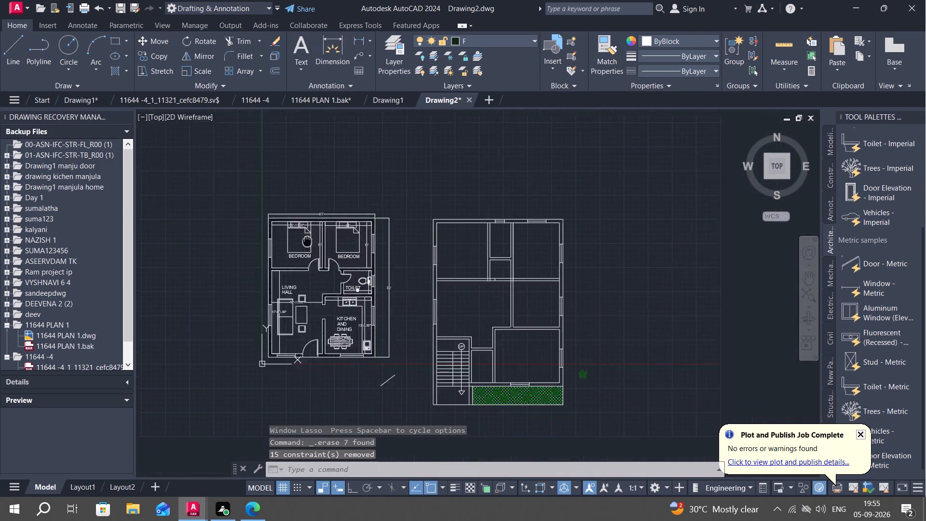
# Copy the bed from the first plan's northwest bedroom into the second plan's northwest room, with its head against the north wall.
pyautogui.moveTo(285, 178); pyautogui.dragTo(285, 168, button='middle')
pyautogui.moveTo(461, 252); pyautogui.dragTo(466, 286, button='middle')
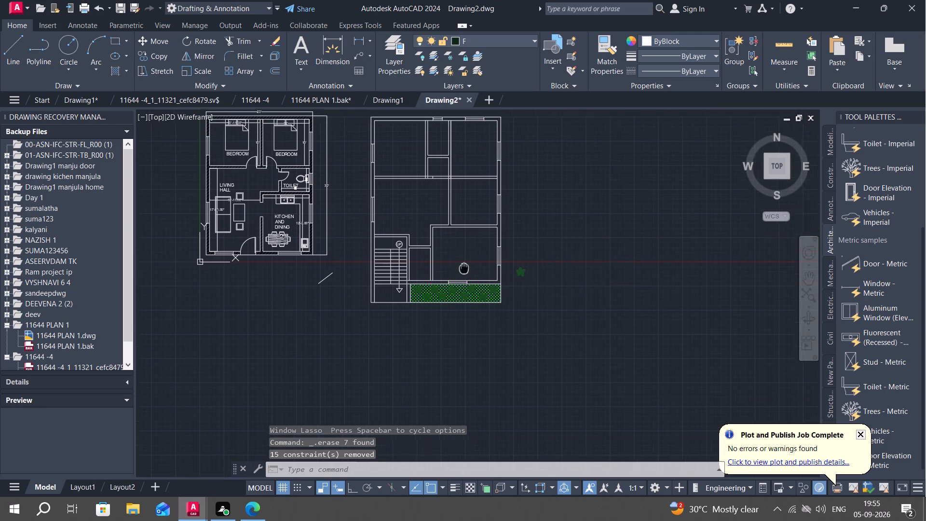
pyautogui.moveTo(466, 286); pyautogui.dragTo(468, 297, button='middle')
pyautogui.write('CO')
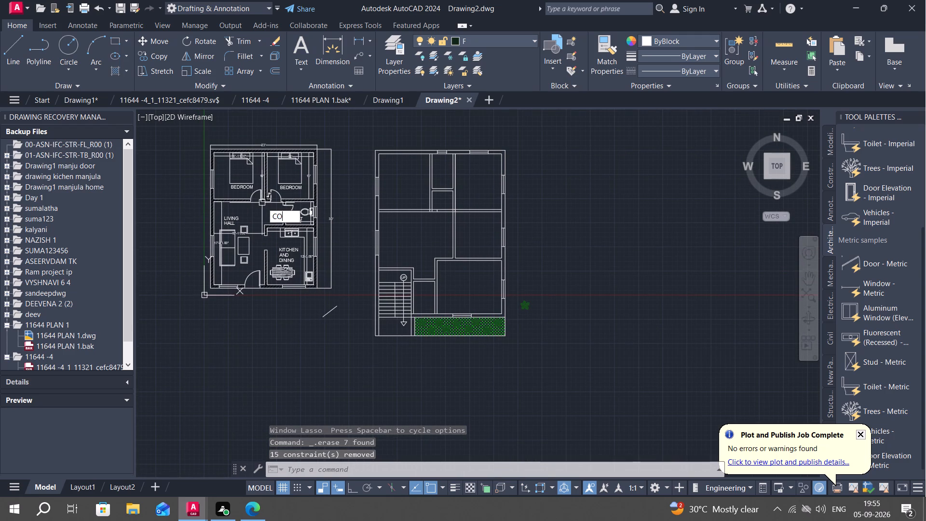
pyautogui.press('space')
pyautogui.click(253, 176)
pyautogui.rightClick(253, 176)
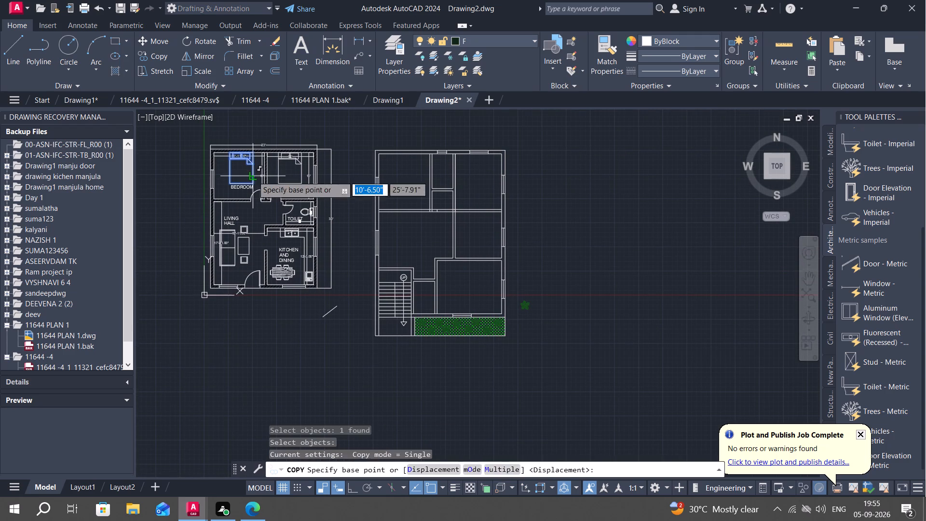
pyautogui.click(253, 176)
pyautogui.scroll(2, 411, 178)
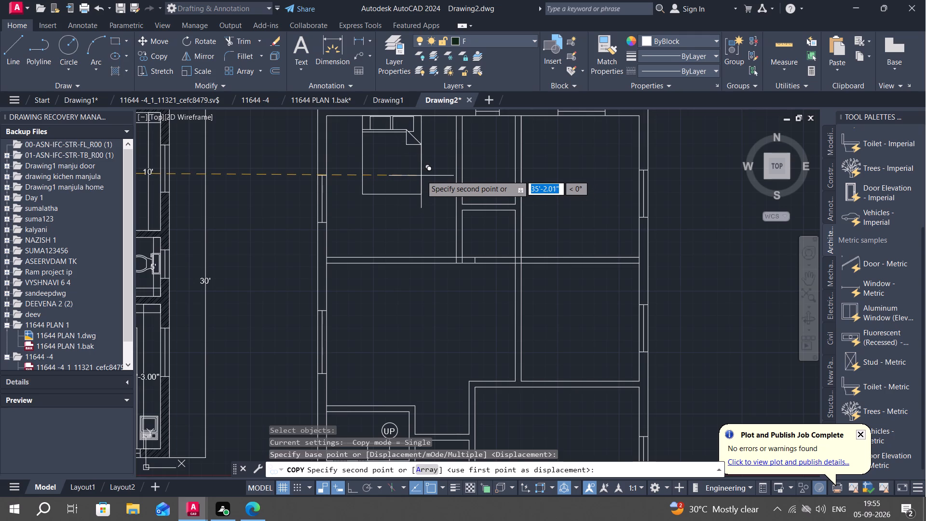
pyautogui.click(424, 176)
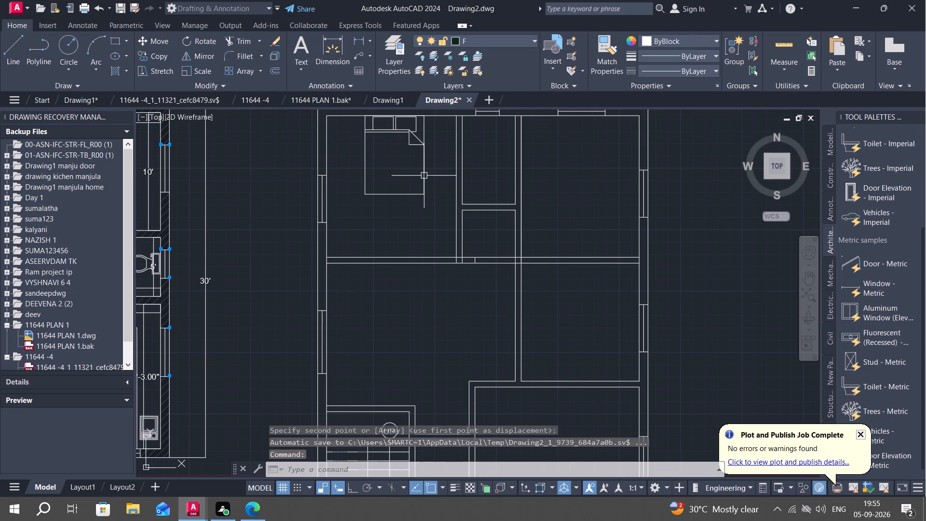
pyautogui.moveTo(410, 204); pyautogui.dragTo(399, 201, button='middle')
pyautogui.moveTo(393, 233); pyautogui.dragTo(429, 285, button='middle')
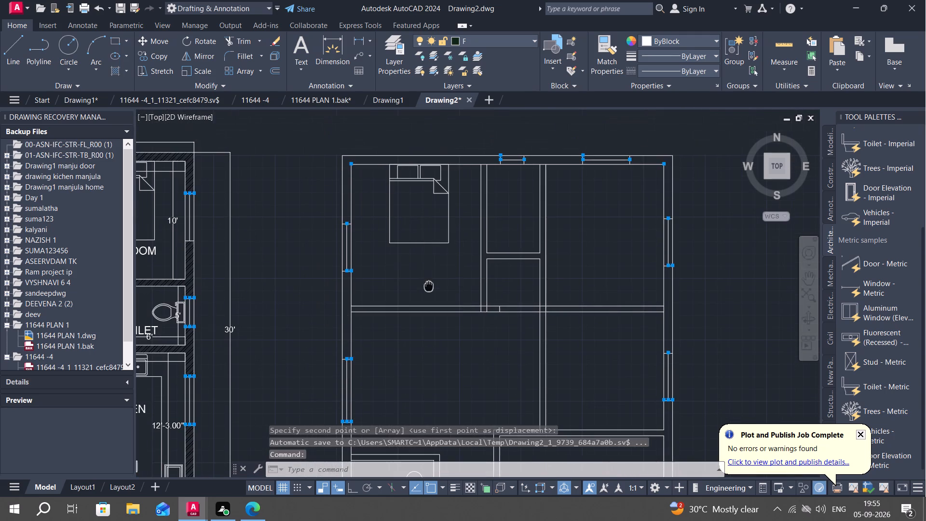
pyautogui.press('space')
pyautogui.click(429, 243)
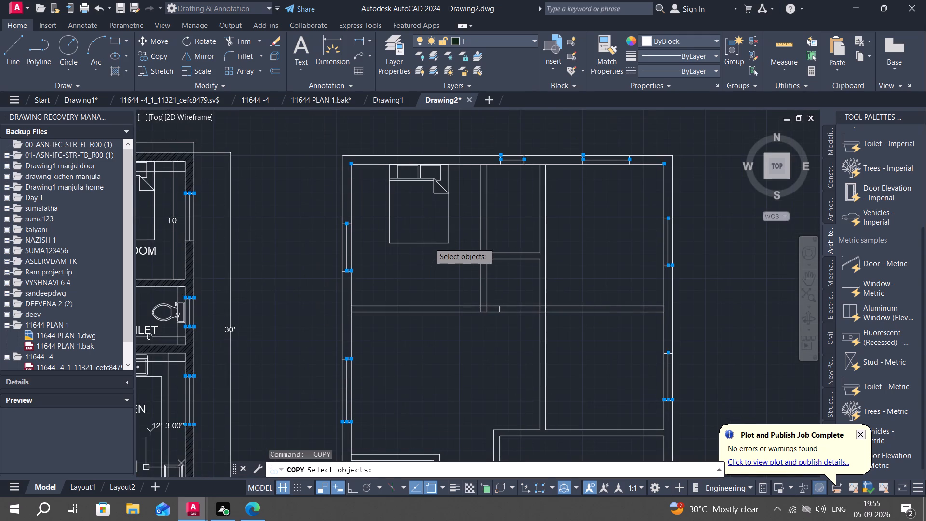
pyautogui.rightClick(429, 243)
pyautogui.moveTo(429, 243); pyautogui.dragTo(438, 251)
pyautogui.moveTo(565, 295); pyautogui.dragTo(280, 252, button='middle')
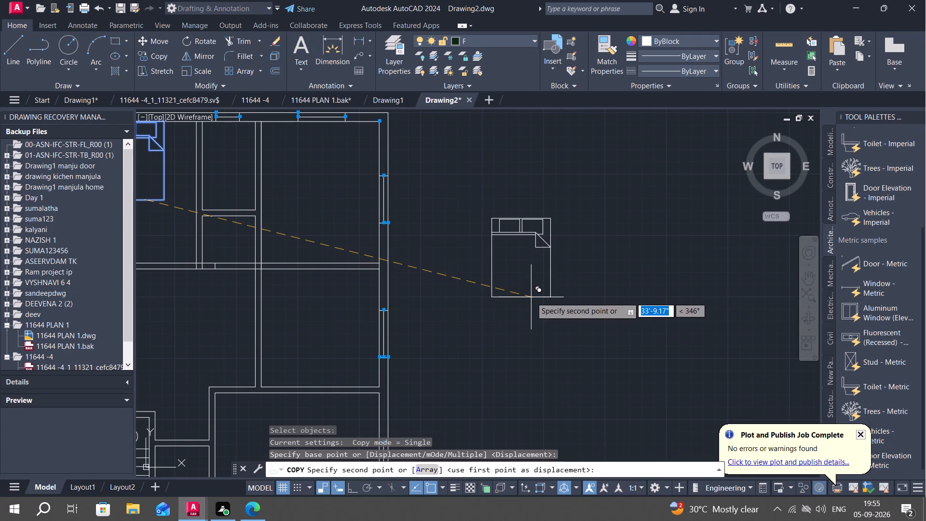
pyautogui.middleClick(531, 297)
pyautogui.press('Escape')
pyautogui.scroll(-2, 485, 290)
# Copy the bed from the second plan's northwest room to the empty space east of the plan.
pyautogui.press('space')
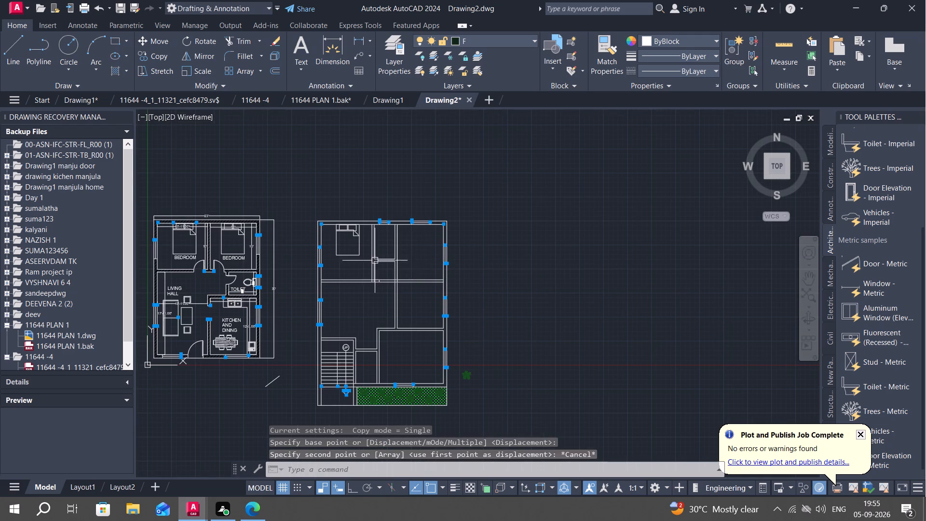
pyautogui.click(357, 256)
pyautogui.rightClick(357, 256)
pyautogui.moveTo(357, 256); pyautogui.dragTo(384, 268)
pyautogui.click(591, 292)
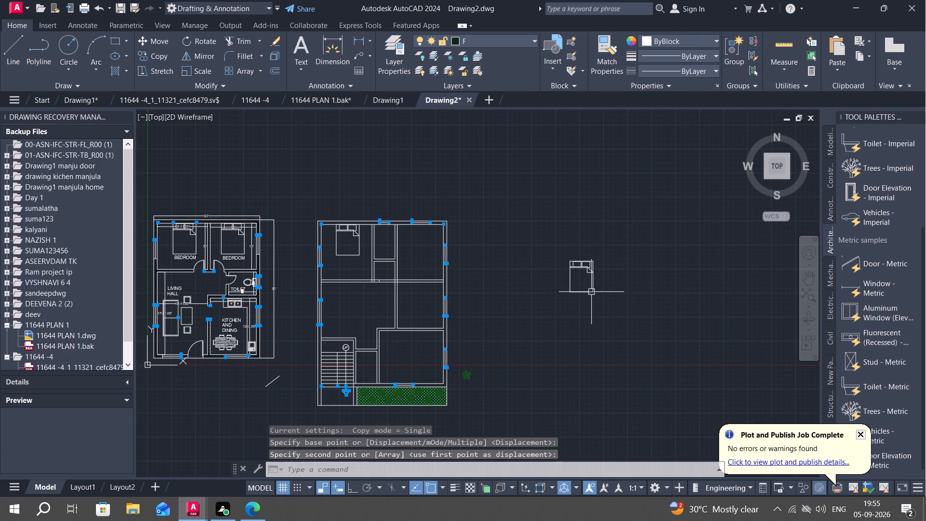
# Rotate the loose bed 270° about its southwest corner, with Ortho on, so its head faces east.
pyautogui.write('RO')
pyautogui.press('space')
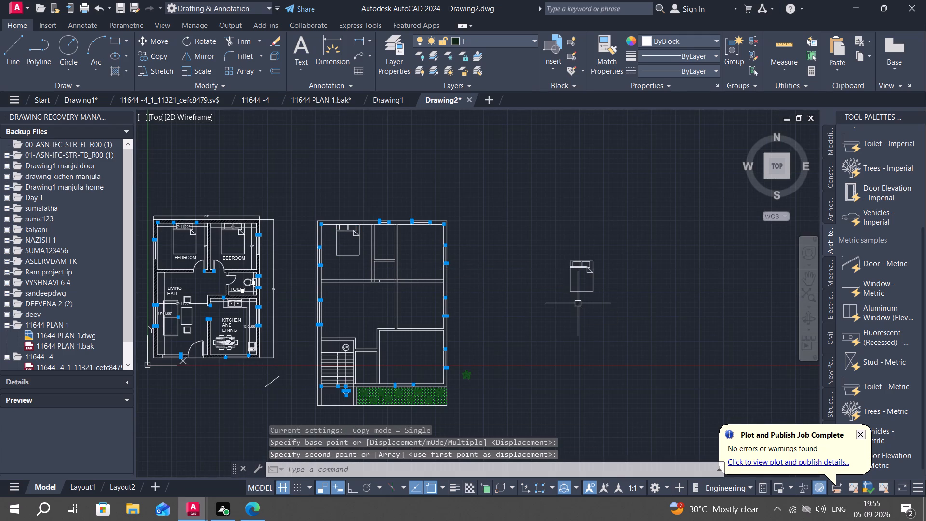
pyautogui.click(582, 288)
pyautogui.rightClick(582, 288)
pyautogui.press('Escape')
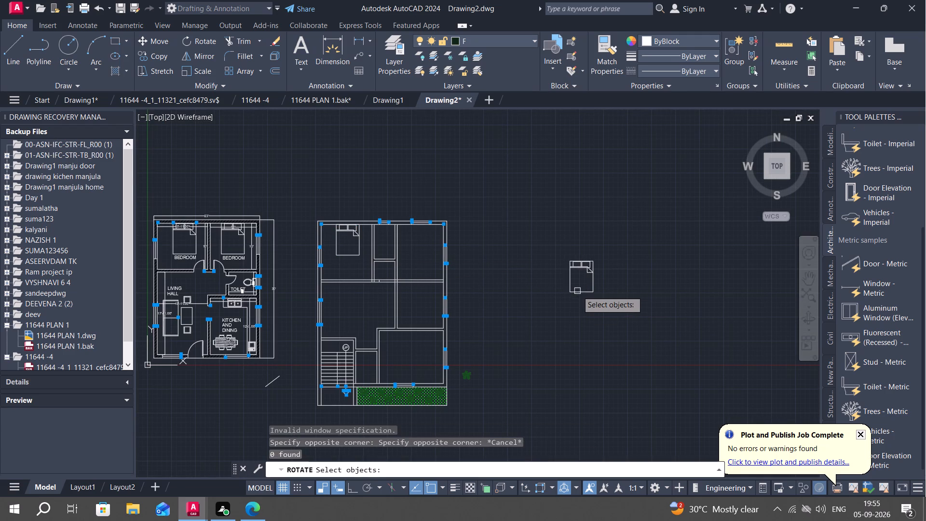
pyautogui.click(577, 291)
pyautogui.rightClick(578, 291)
pyautogui.click(569, 292)
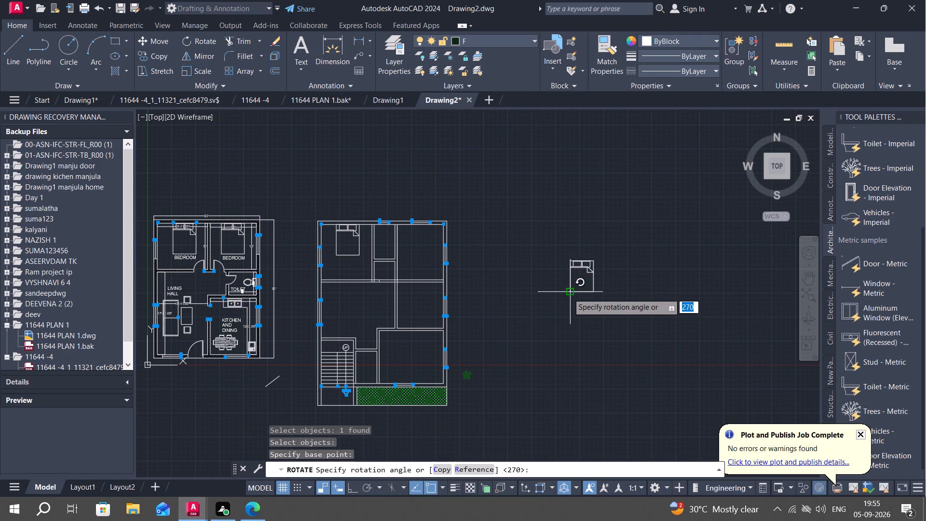
pyautogui.press('F8')
pyautogui.click(556, 316)
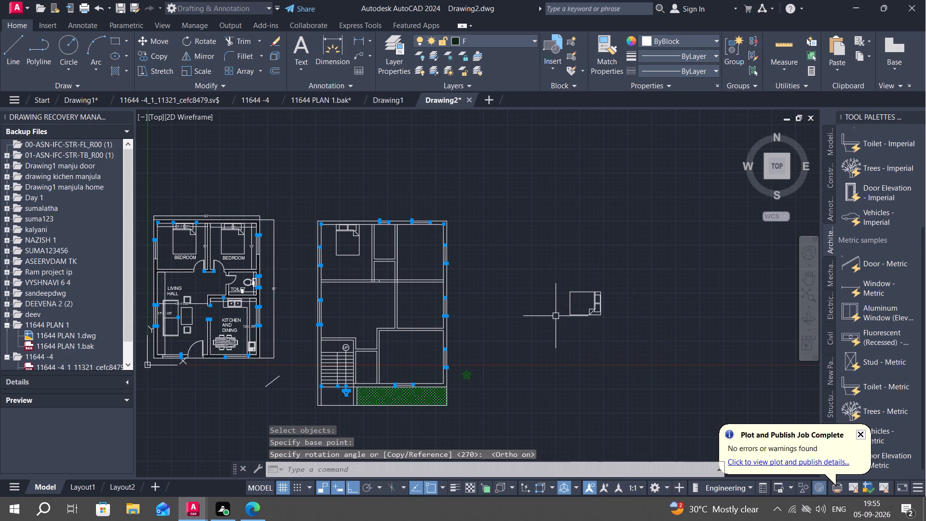
pyautogui.press('Escape')
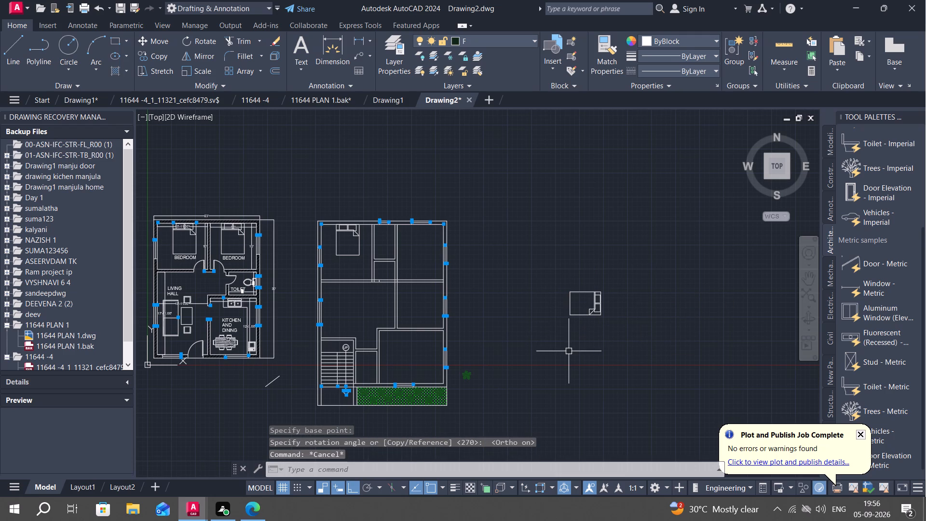
# Copy the rotated bed into the second plan's middle room on the east side, near the window.
pyautogui.write('CO')
pyautogui.press('space')
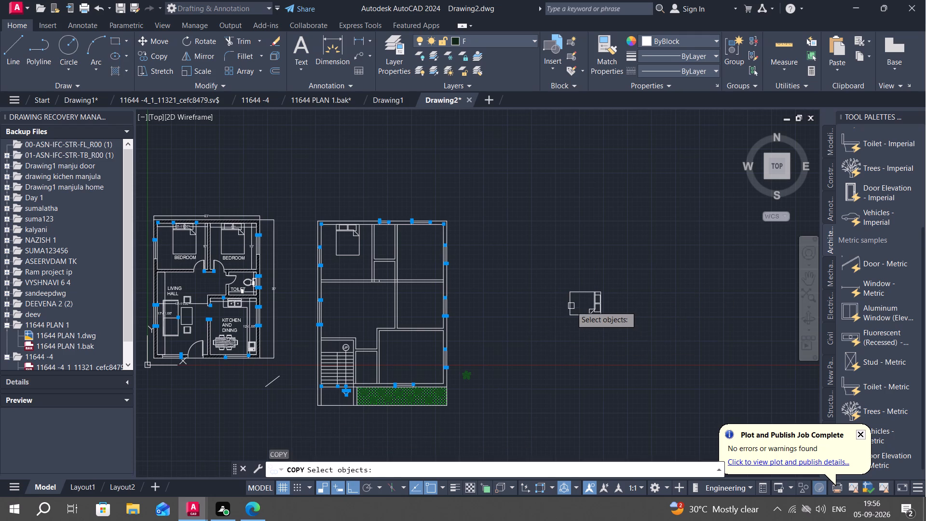
pyautogui.click(571, 306)
pyautogui.rightClick(570, 306)
pyautogui.click(570, 305)
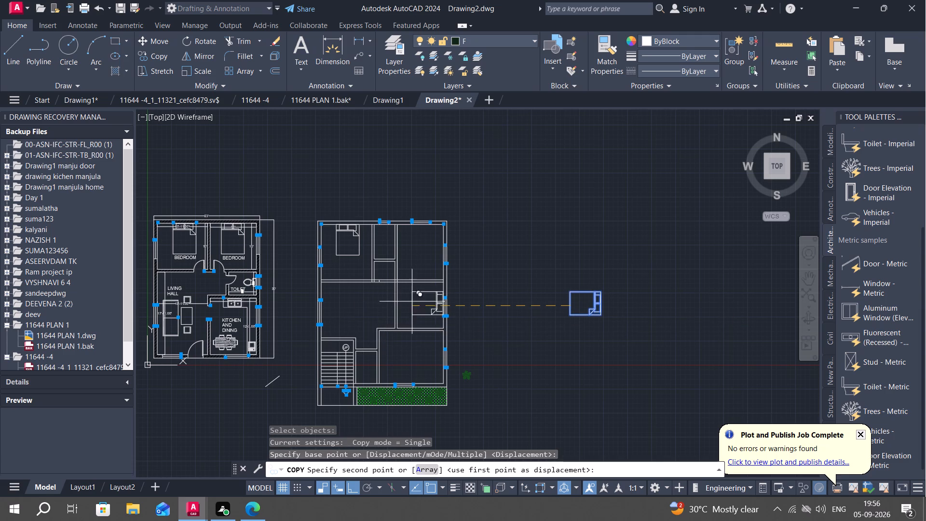
pyautogui.scroll(5, 418, 306)
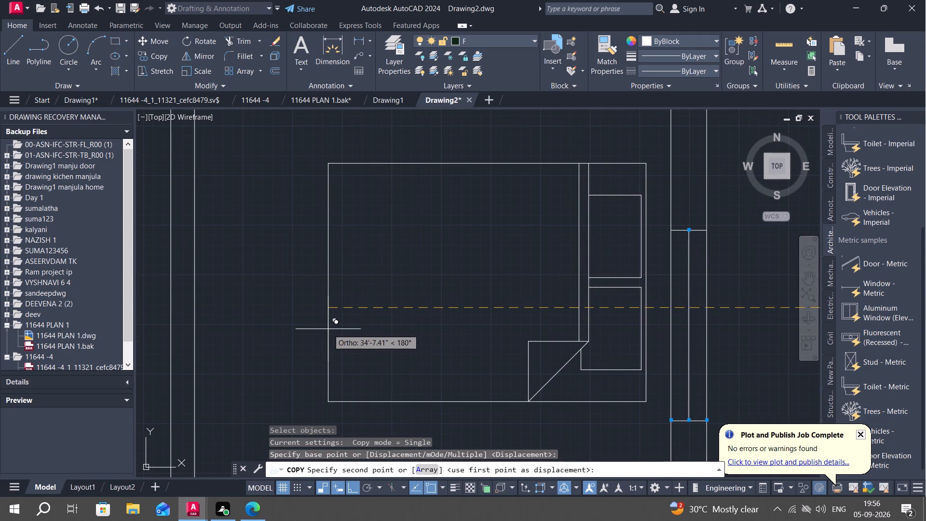
pyautogui.click(340, 338)
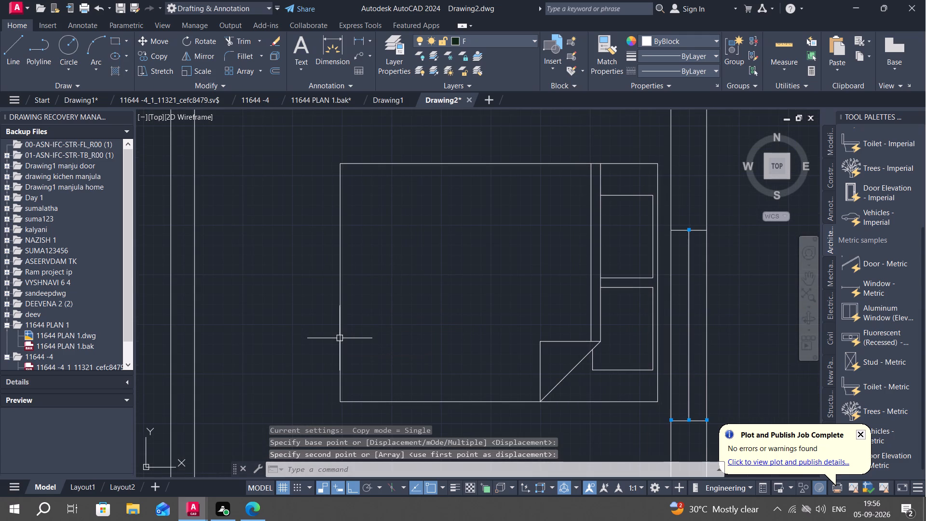
# Move the east room's bed with Ortho off so its head sits flush against the inner face of the east wall.
pyautogui.press('m')
pyautogui.press('space')
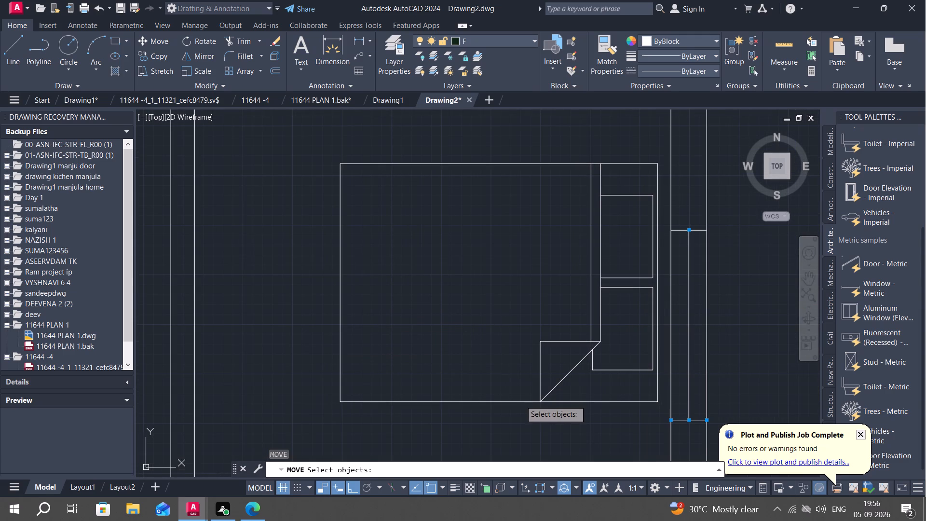
pyautogui.click(520, 400)
pyautogui.rightClick(520, 400)
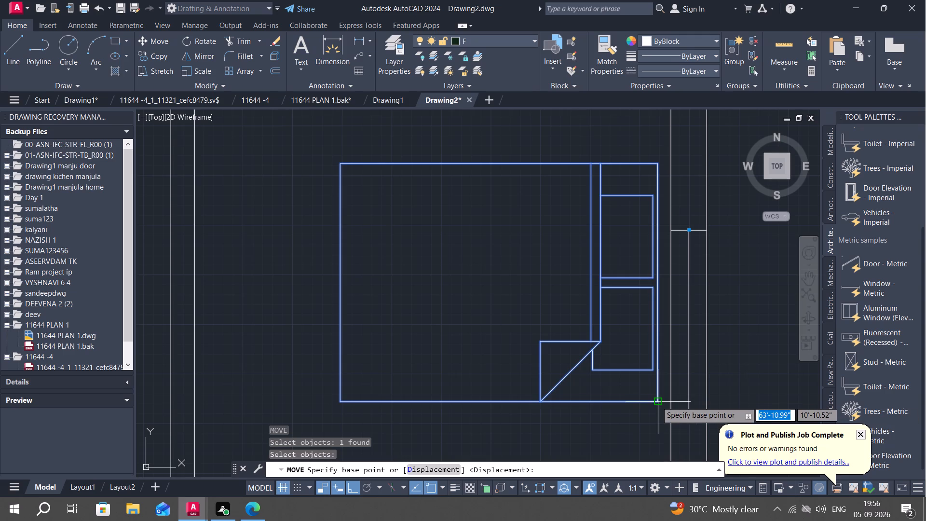
pyautogui.click(656, 401)
pyautogui.moveTo(656, 401); pyautogui.dragTo(638, 342, button='middle')
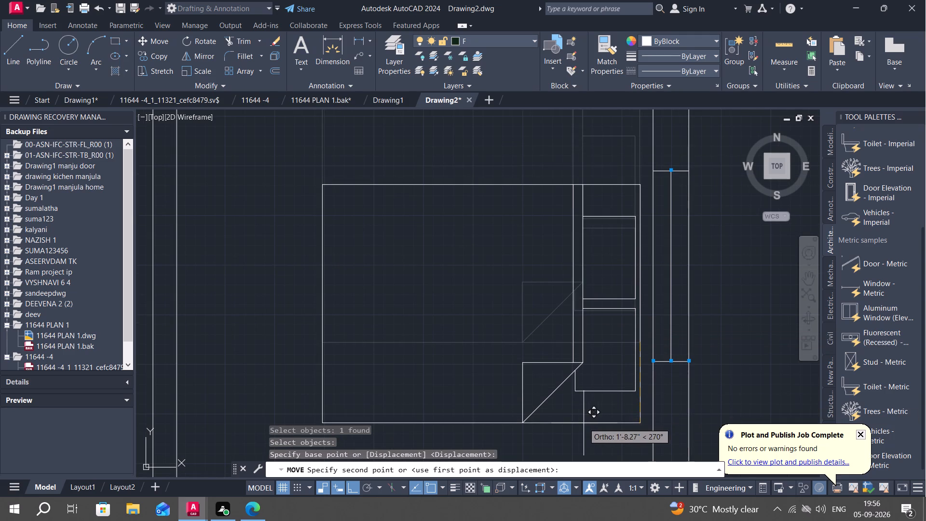
pyautogui.press('F8')
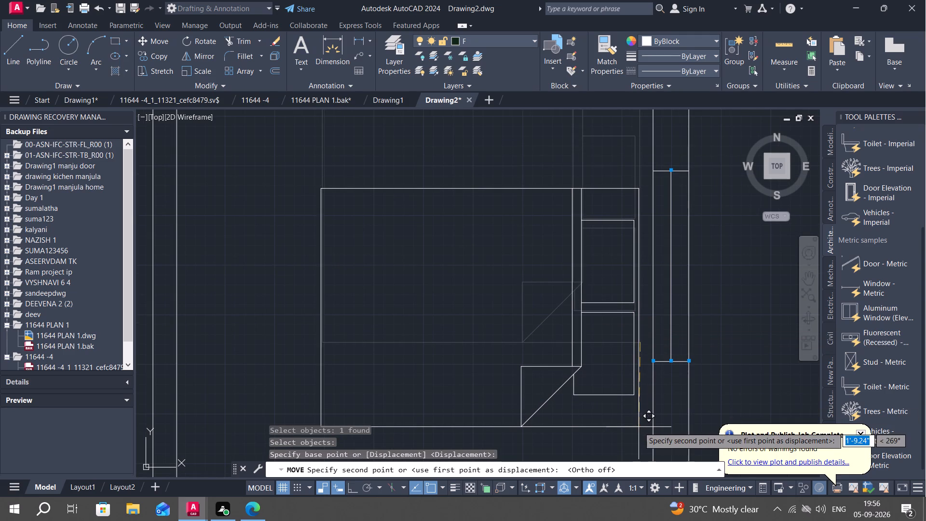
pyautogui.click(652, 399)
# Trim the horizontal partition lines and leftover stubs crossing the passage below the small central room in the second plan.
pyautogui.scroll(-3, 499, 381)
pyautogui.moveTo(437, 361); pyautogui.dragTo(520, 339, button='middle')
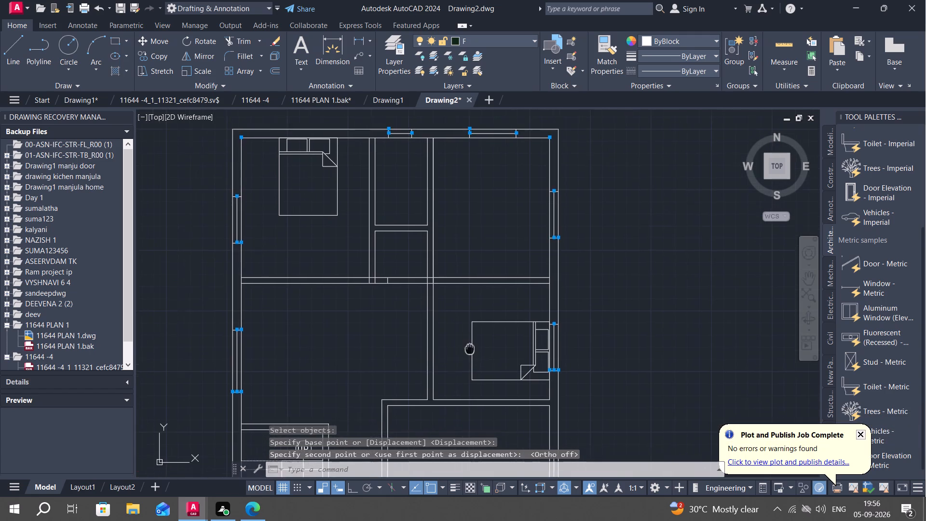
pyautogui.moveTo(520, 339); pyautogui.dragTo(534, 335, button='middle')
pyautogui.moveTo(528, 276); pyautogui.dragTo(503, 317, button='middle')
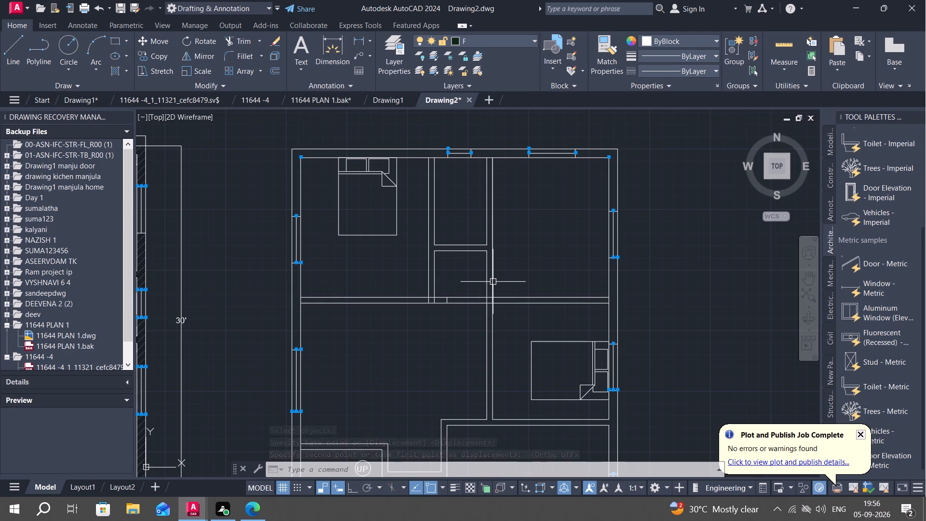
pyautogui.write('TR')
pyautogui.press('space')
pyautogui.moveTo(445, 279); pyautogui.dragTo(453, 329)
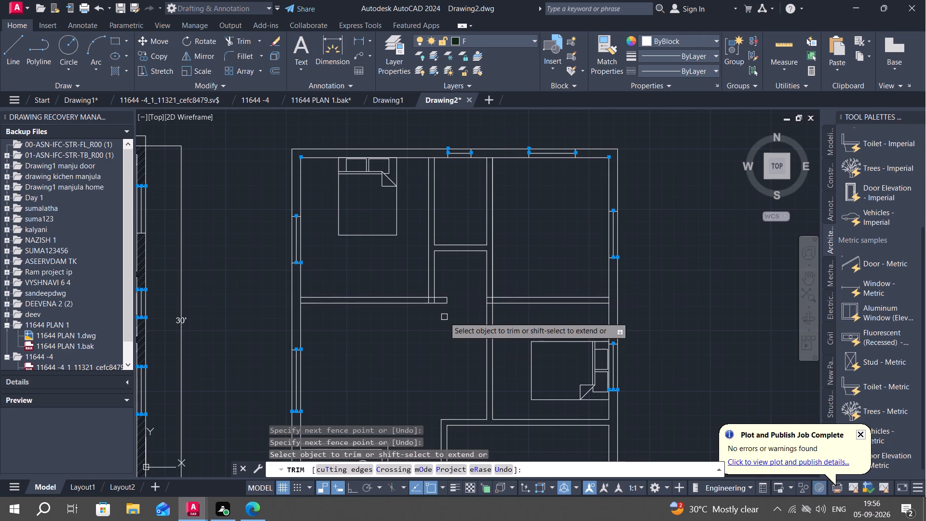
pyautogui.click(444, 303)
pyautogui.click(443, 297)
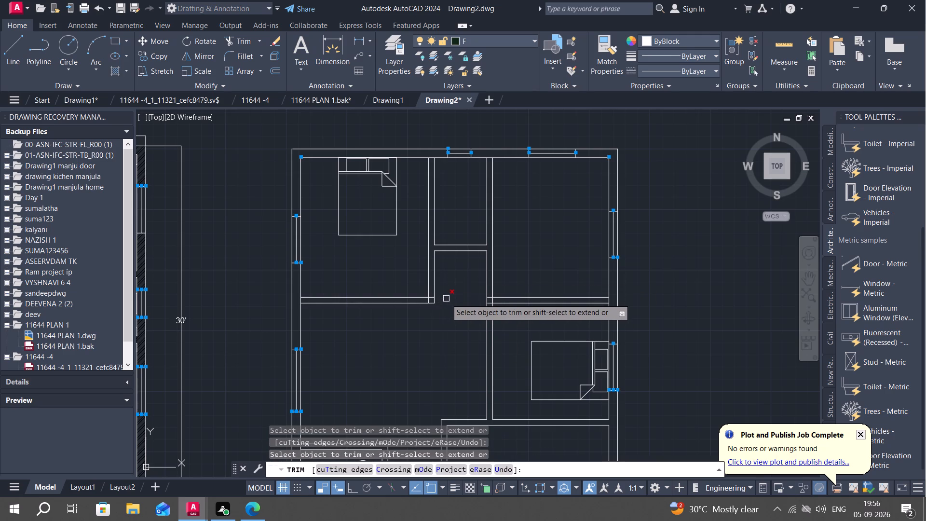
pyautogui.click(447, 299)
pyautogui.scroll(-3, 452, 310)
pyautogui.moveTo(444, 328); pyautogui.dragTo(451, 328, button='middle')
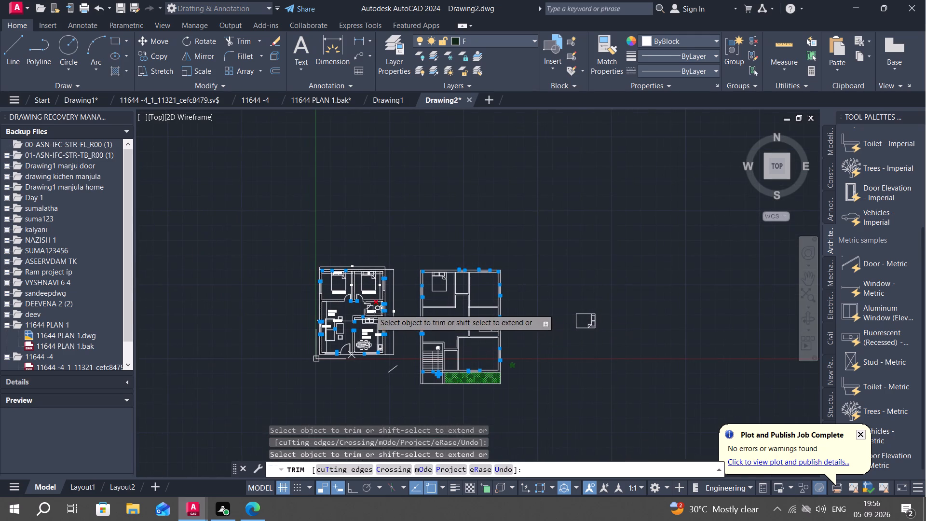
pyautogui.scroll(3, 365, 307)
pyautogui.press('Escape')
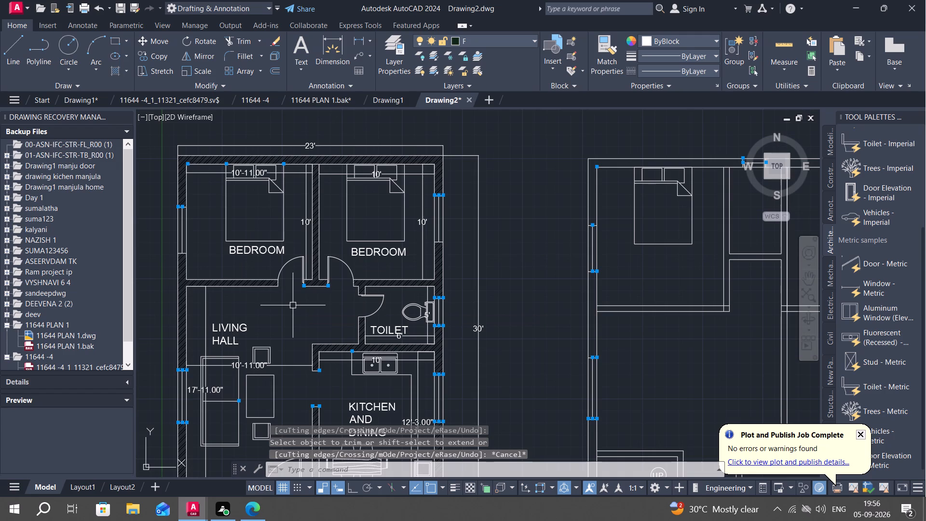
# Copy the first plan's northwest bedroom door onto the south wall of the second plan's northwest room, near its east end.
pyautogui.write('CO')
pyautogui.press('space')
pyautogui.click(285, 266)
pyautogui.rightClick(285, 266)
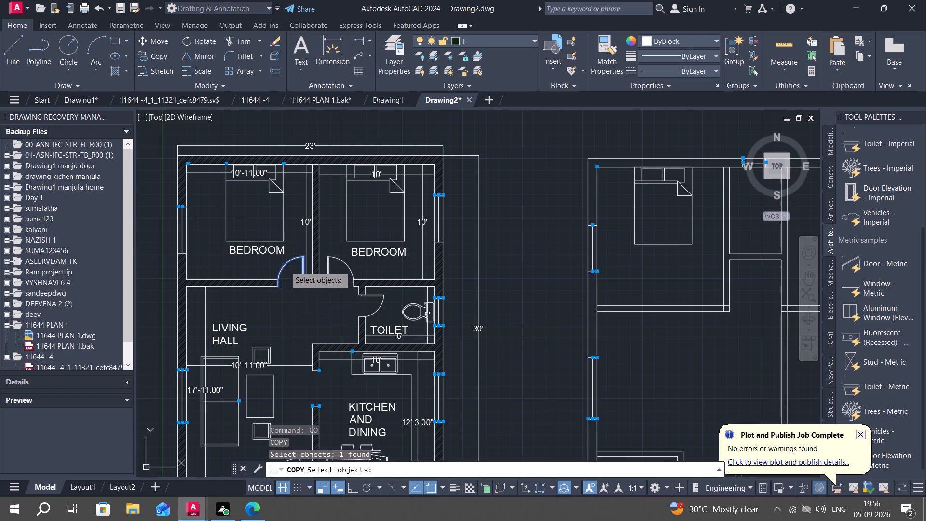
pyautogui.click(300, 284)
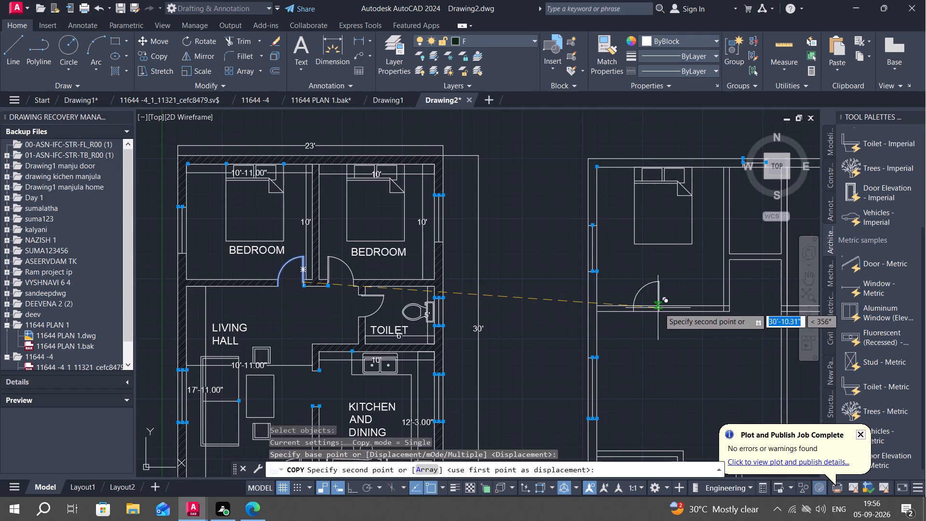
pyautogui.scroll(2, 715, 311)
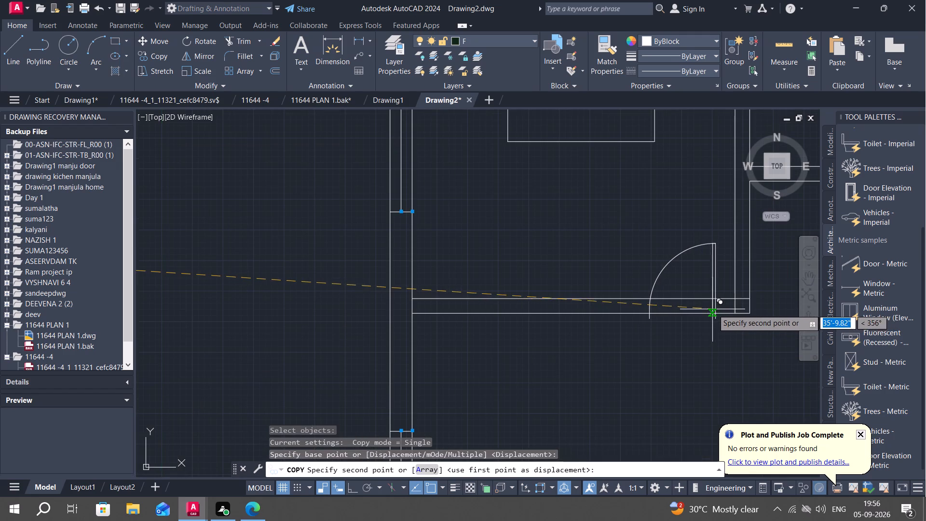
pyautogui.scroll(1, 713, 314)
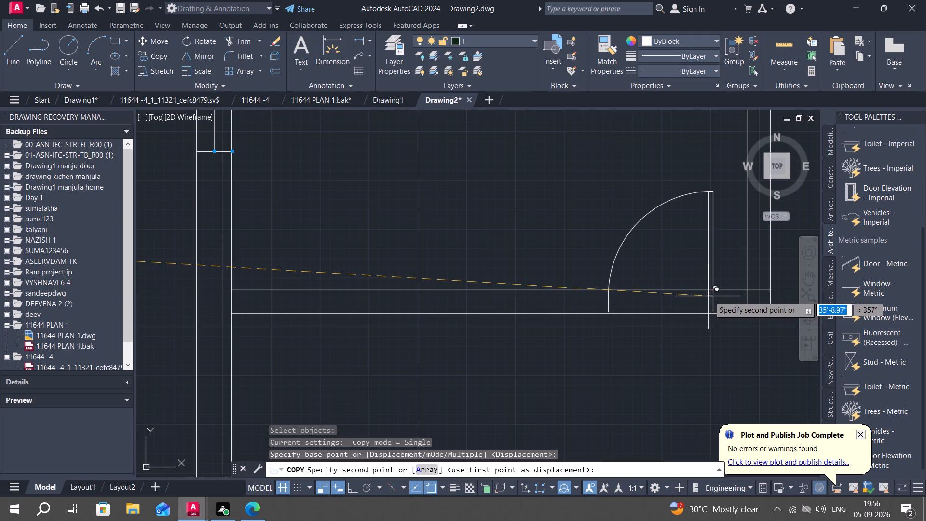
pyautogui.click(709, 298)
pyautogui.moveTo(717, 330); pyautogui.dragTo(682, 322, button='middle')
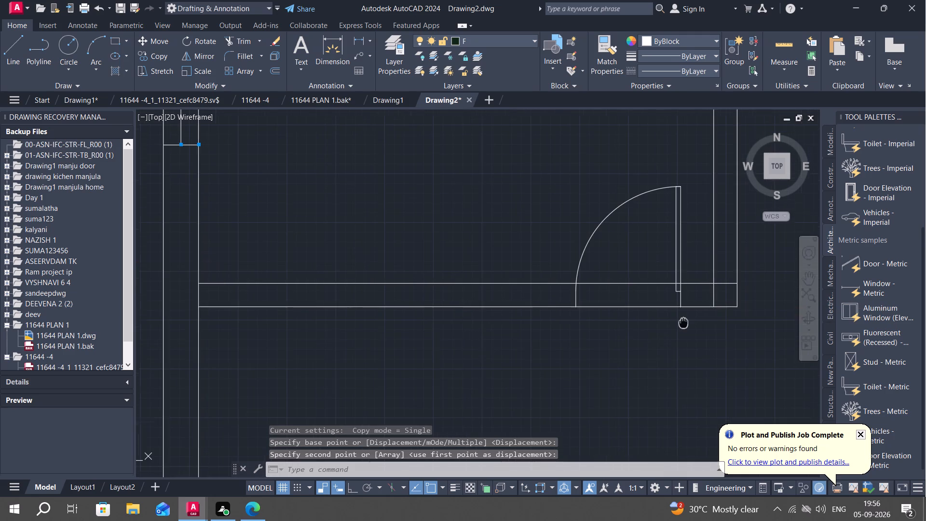
pyautogui.moveTo(682, 322); pyautogui.dragTo(682, 323, button='middle')
pyautogui.scroll(-1, 620, 310)
pyautogui.moveTo(613, 317); pyautogui.dragTo(556, 288, button='middle')
pyautogui.scroll(-1, 560, 288)
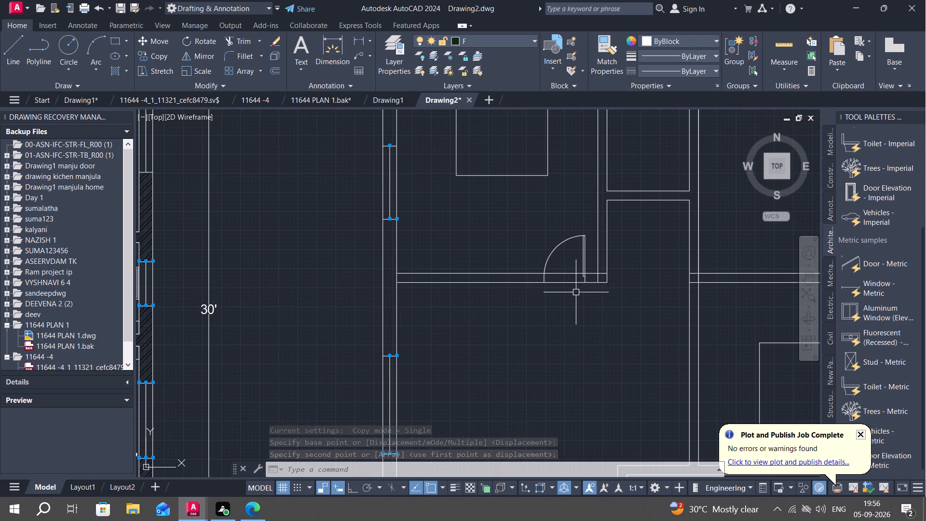
# Copy the first plan's northeast bedroom door onto the wall just north of the second plan's staircase, near its west end.
pyautogui.moveTo(580, 295); pyautogui.dragTo(572, 314, button='middle')
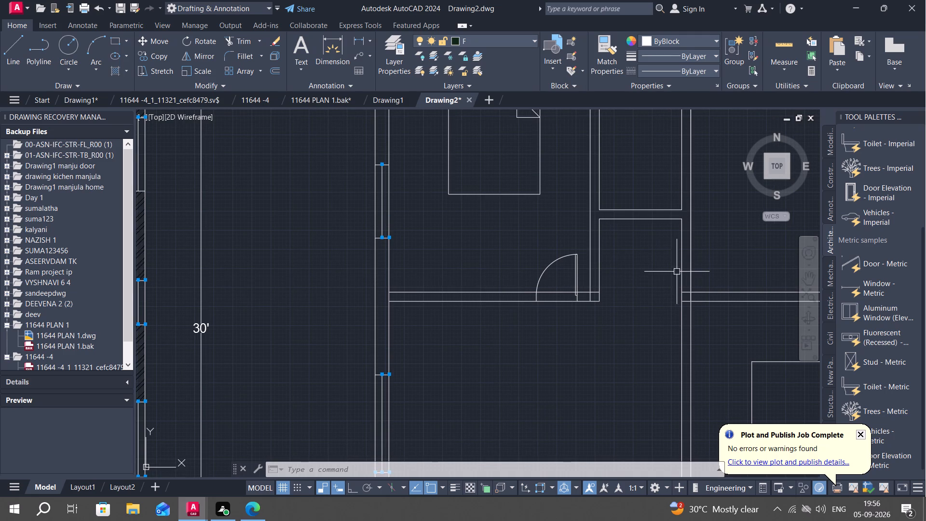
pyautogui.moveTo(671, 274); pyautogui.dragTo(649, 294, button='middle')
pyautogui.scroll(-1, 640, 305)
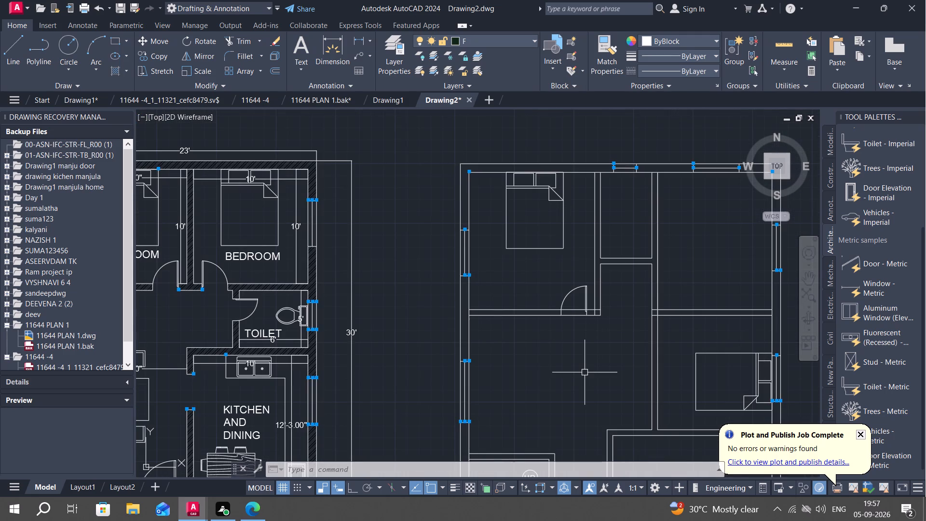
pyautogui.moveTo(585, 372); pyautogui.dragTo(592, 347, button='middle')
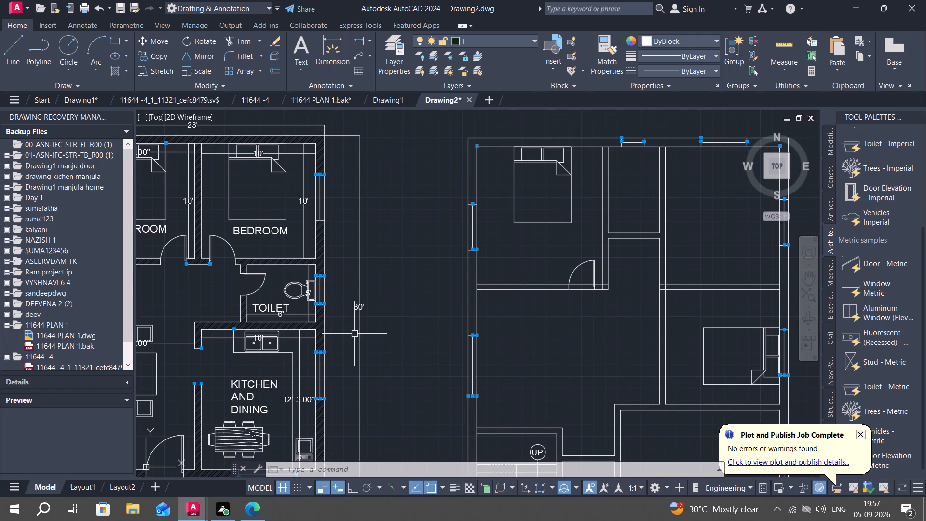
pyautogui.moveTo(383, 321); pyautogui.dragTo(425, 300, button='middle')
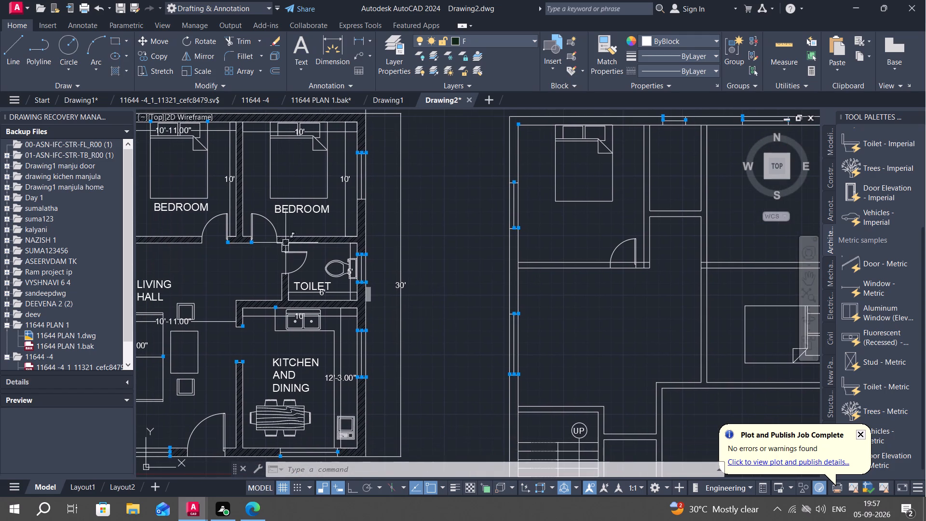
pyautogui.press('space')
pyautogui.click(273, 222)
pyautogui.rightClick(272, 222)
pyautogui.click(272, 222)
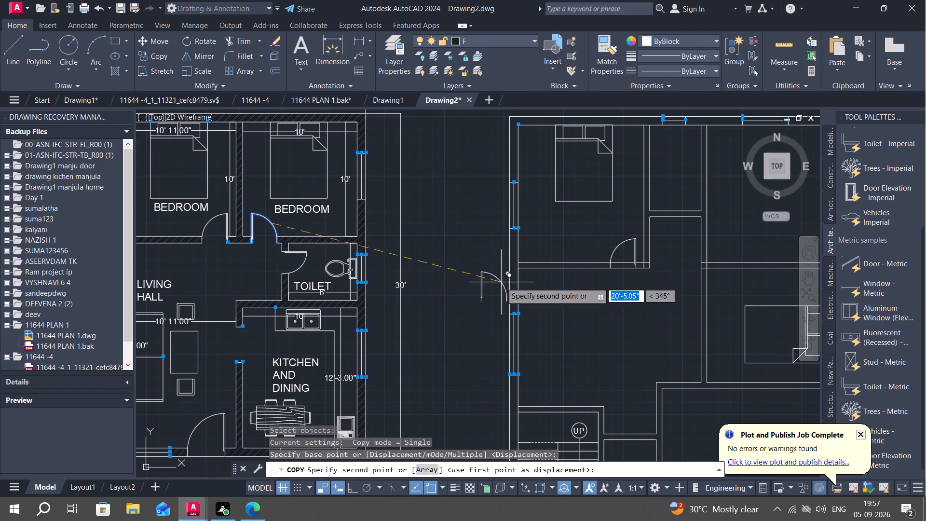
pyautogui.moveTo(501, 282); pyautogui.dragTo(412, 144, button='middle')
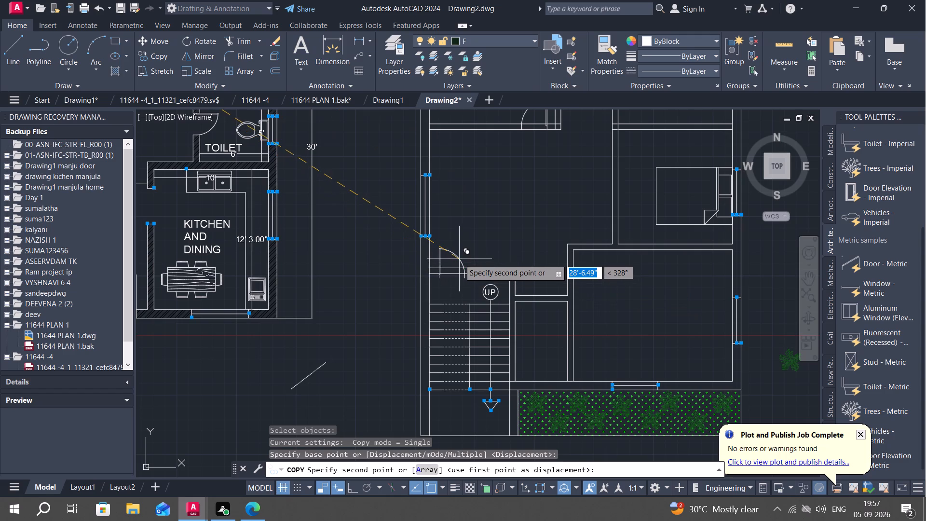
pyautogui.scroll(2, 459, 259)
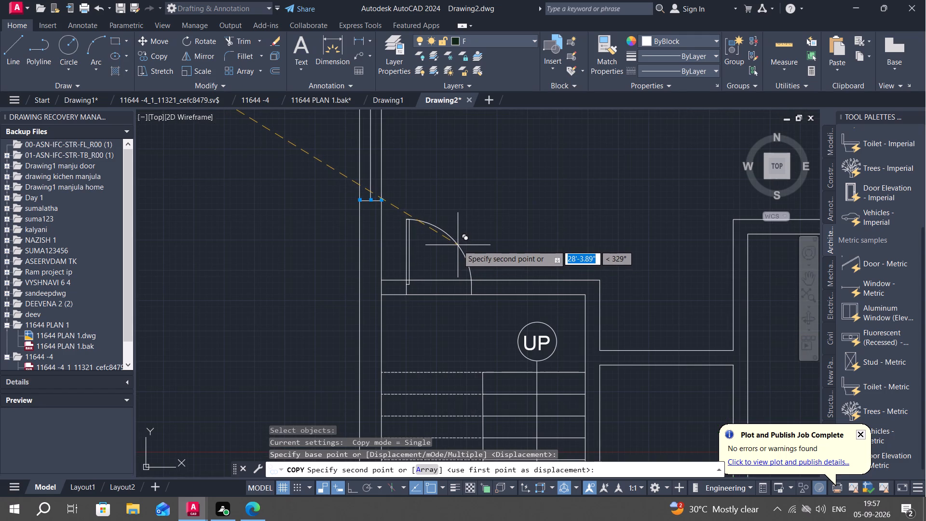
pyautogui.click(458, 245)
pyautogui.press('space')
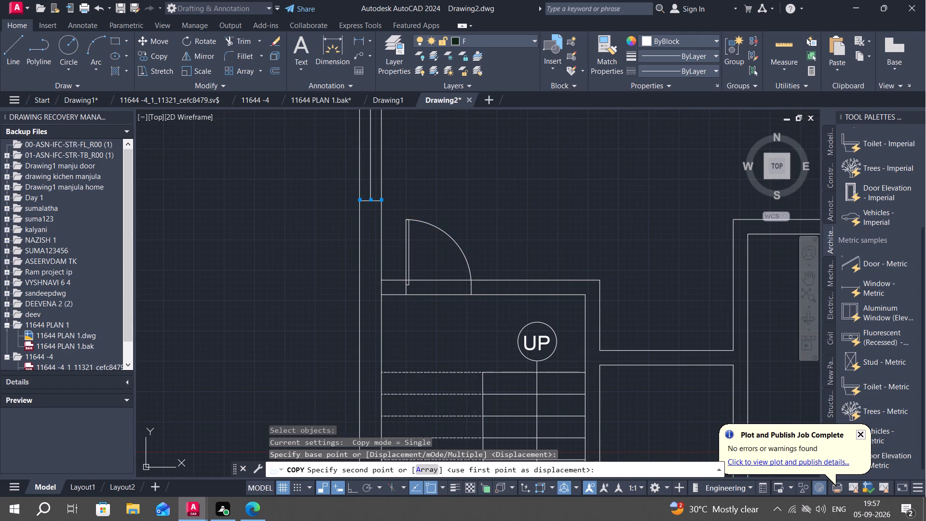
pyautogui.press('Escape')
pyautogui.press('Escape')
pyautogui.press('Escape')
pyautogui.press('Escape')
pyautogui.press('Escape')
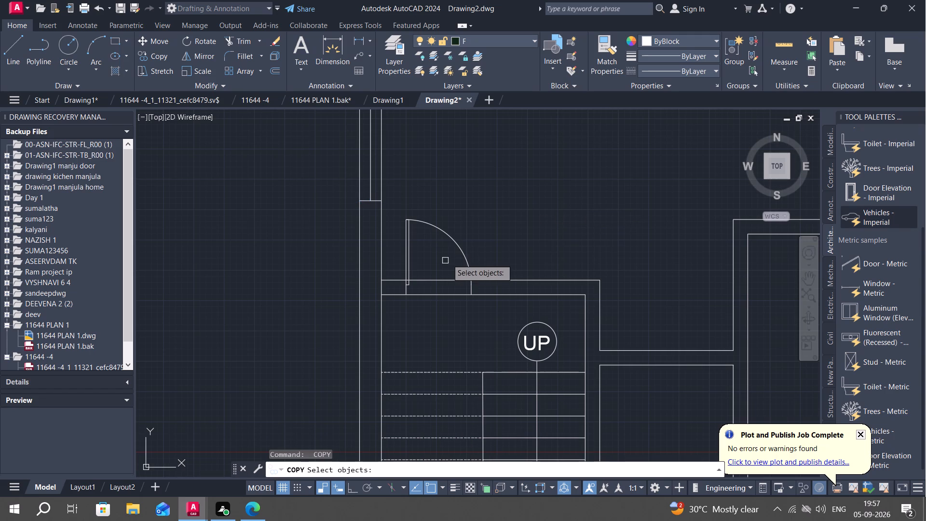
# Close the Tool Palettes to enlarge the drawing area.
pyautogui.click(918, 115)
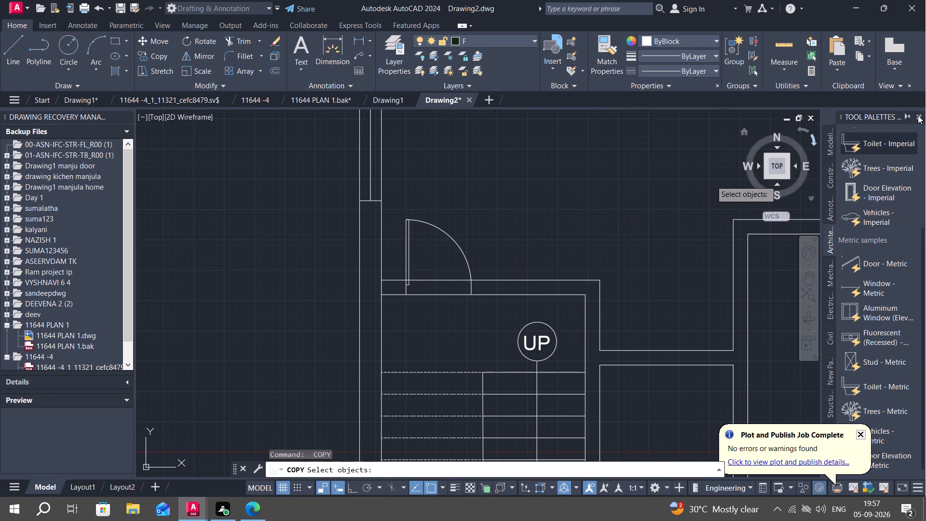
# With Ortho on, copy the staircase door straight down about 14'-2" onto the south outer wall line below the stairs.
pyautogui.scroll(-1, 622, 268)
pyautogui.scroll(-1, 537, 247)
pyautogui.moveTo(539, 254); pyautogui.dragTo(537, 247, button='middle')
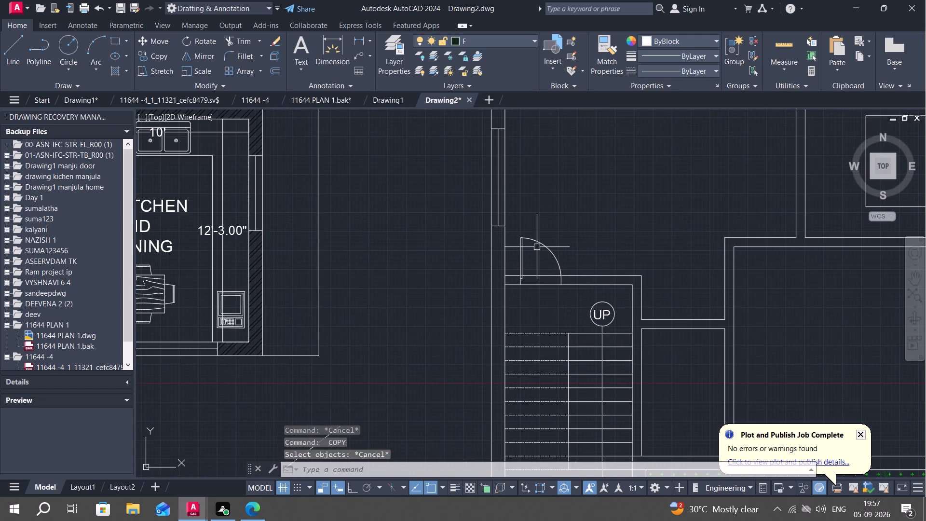
pyautogui.moveTo(537, 247); pyautogui.dragTo(536, 188, button='middle')
pyautogui.press('space')
pyautogui.click(522, 192)
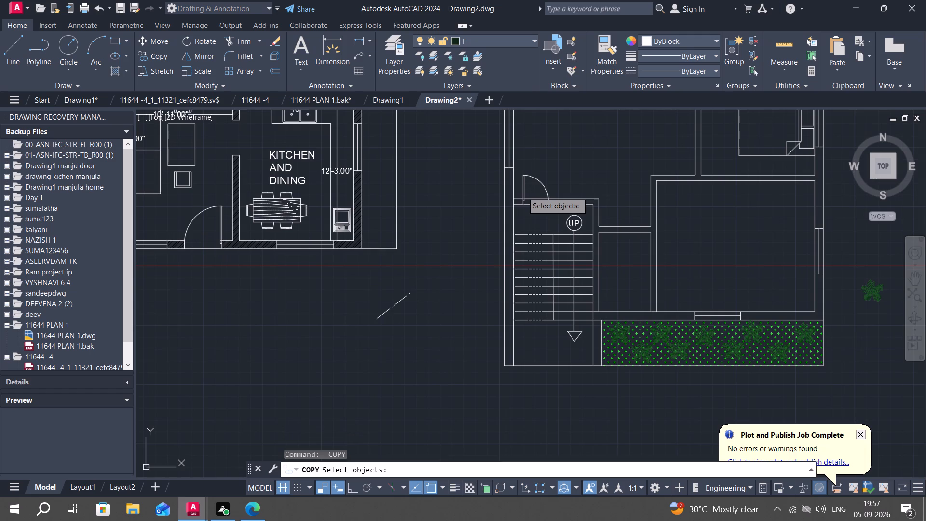
pyautogui.rightClick(522, 192)
pyautogui.click(523, 207)
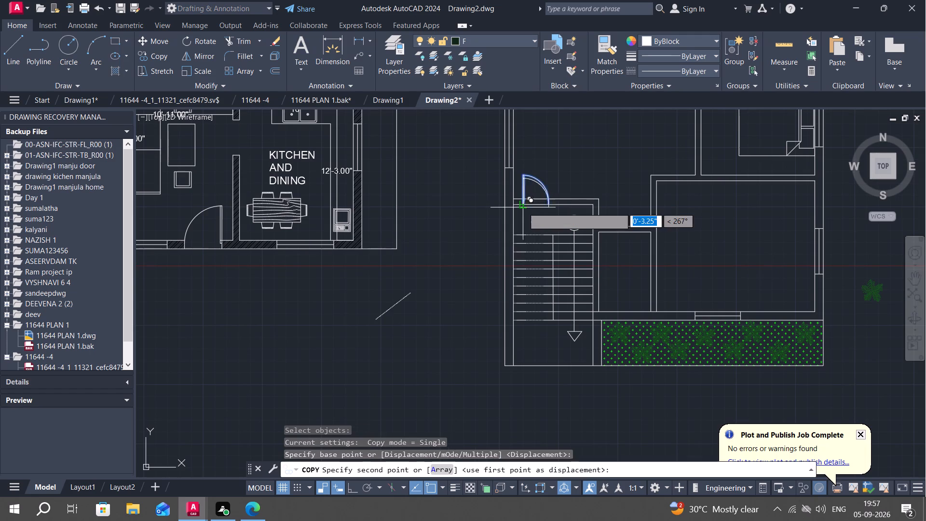
pyautogui.press('F8')
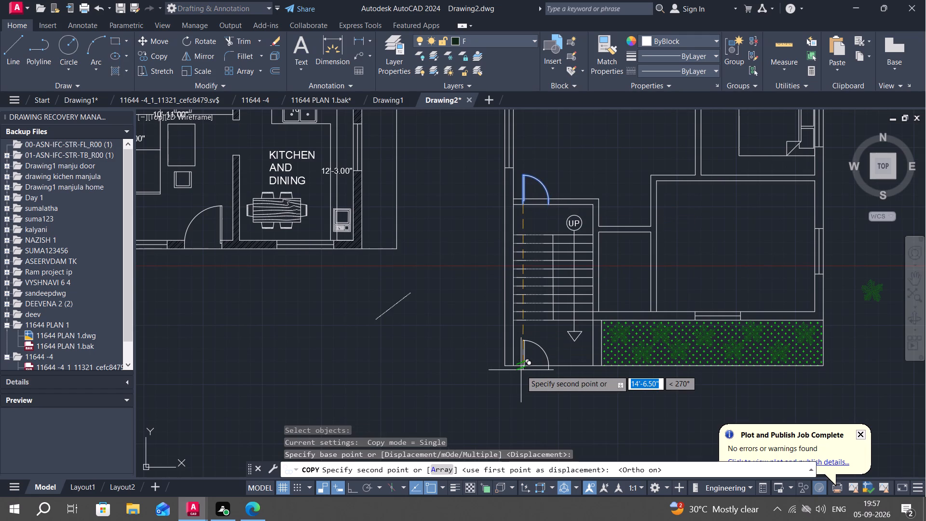
pyautogui.scroll(2, 520, 366)
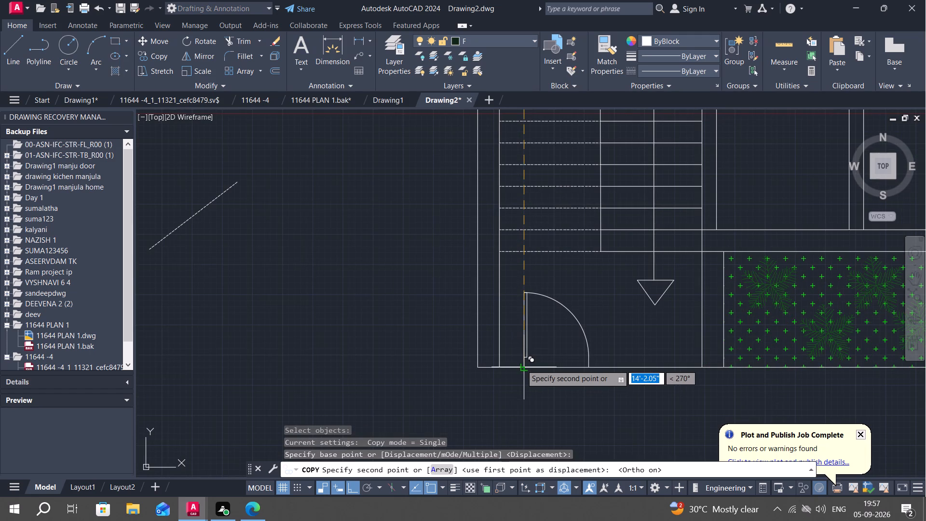
pyautogui.click(521, 365)
pyautogui.moveTo(547, 360); pyautogui.dragTo(540, 373, button='middle')
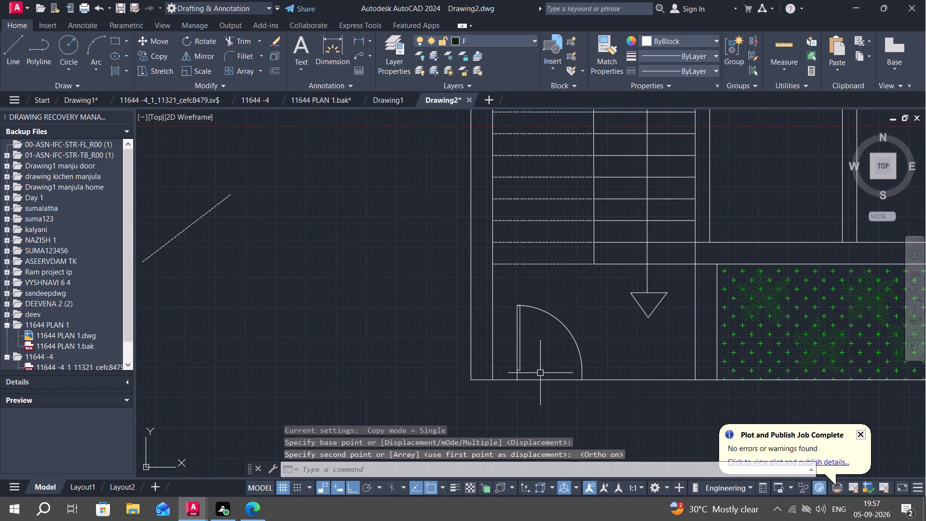
# Offset the second plan's south outer wall line 9" inward.
pyautogui.scroll(-1, 542, 374)
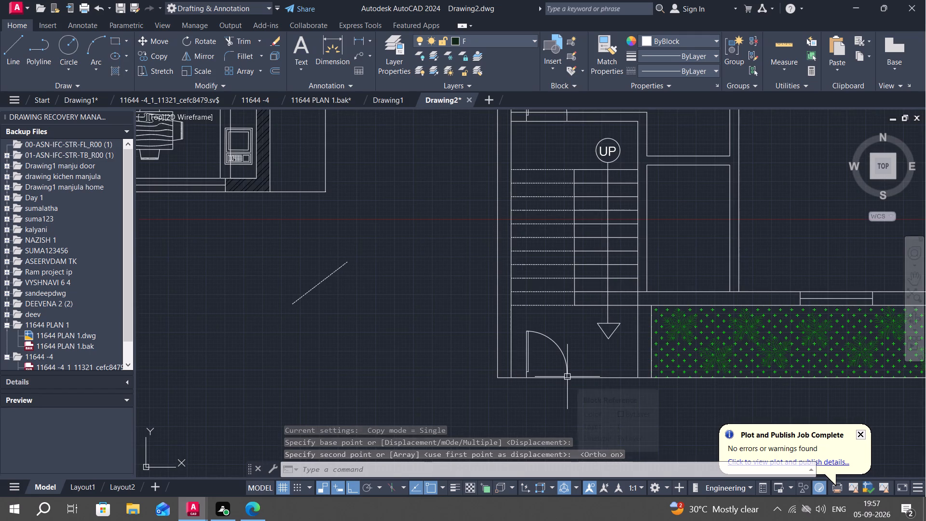
pyautogui.write('O')
pyautogui.press('space')
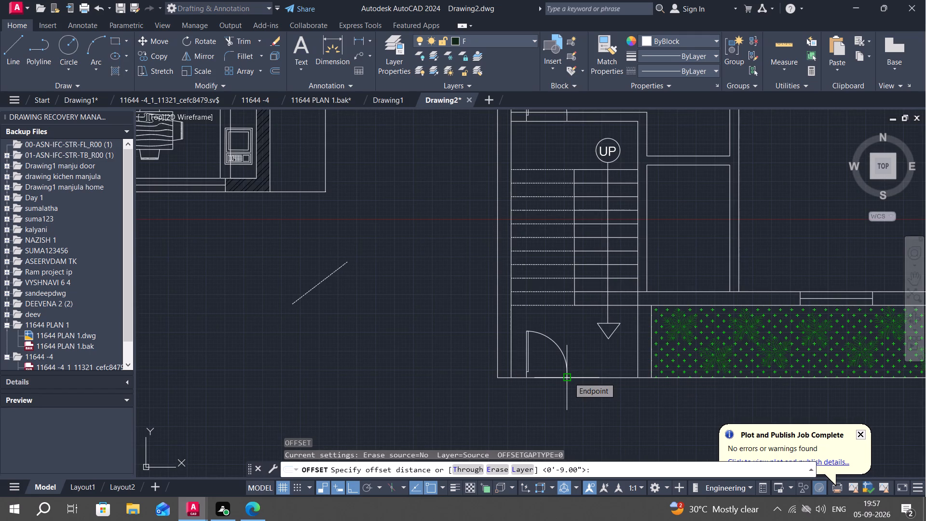
pyautogui.write('9"')
pyautogui.press('space')
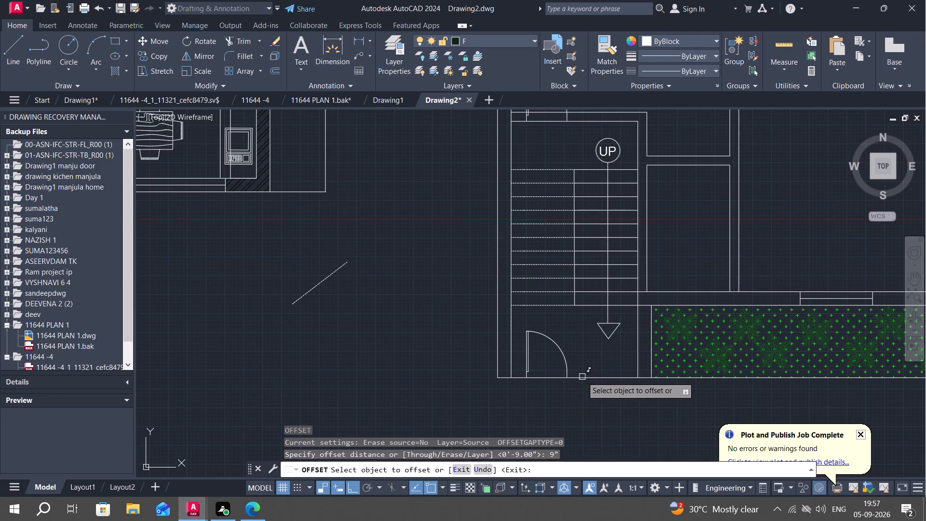
pyautogui.click(582, 377)
pyautogui.click(589, 355)
pyautogui.press('Escape')
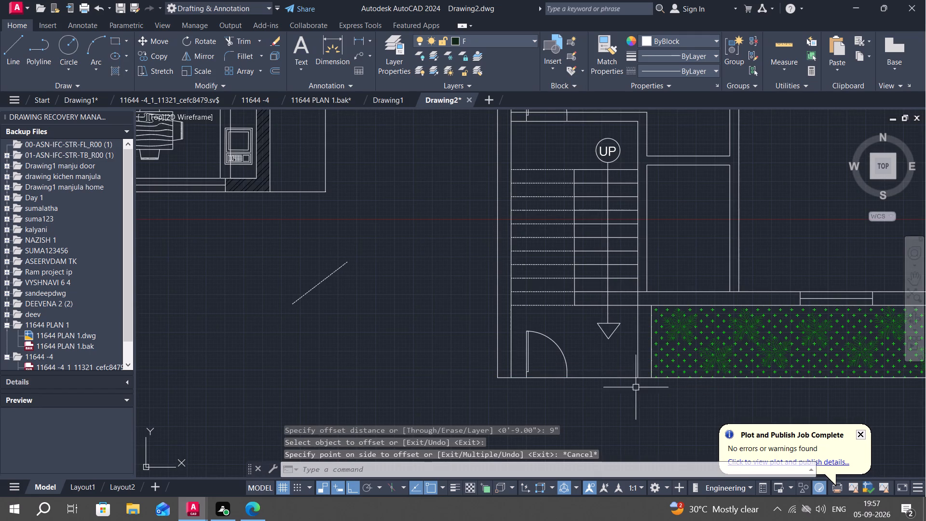
pyautogui.press('space')
pyautogui.press('space')
pyautogui.click(615, 378)
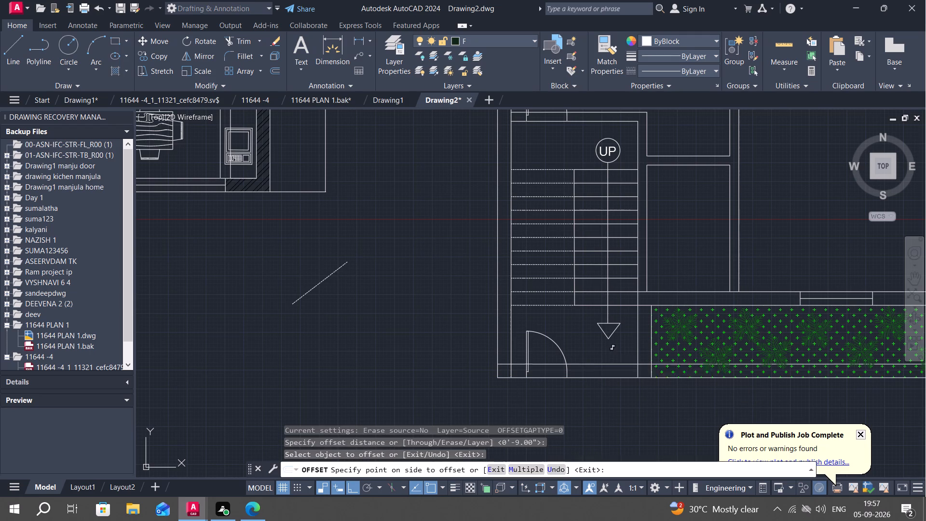
pyautogui.click(606, 355)
pyautogui.press('Escape')
# Trim the inner south wall line at the southwest corner and across the new door's opening and leaf.
pyautogui.write('TR')
pyautogui.press('space')
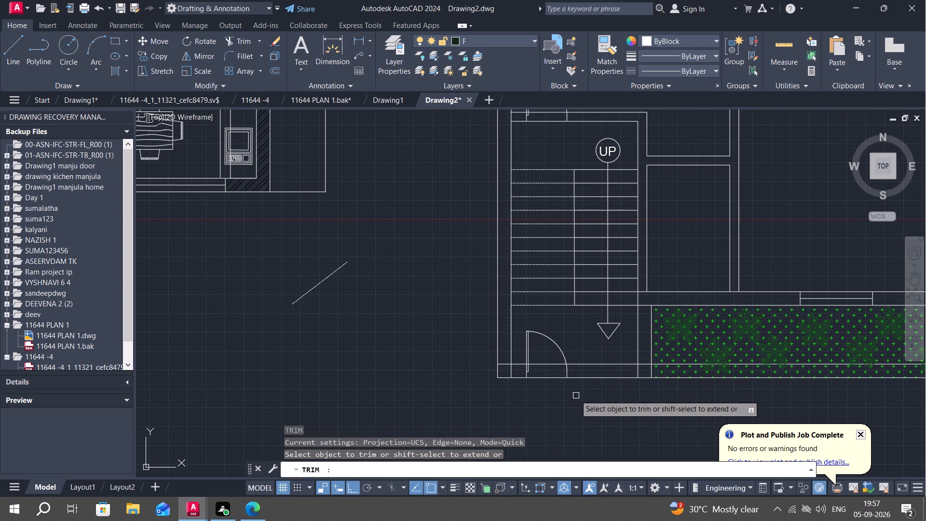
pyautogui.click(504, 364)
pyautogui.click(511, 370)
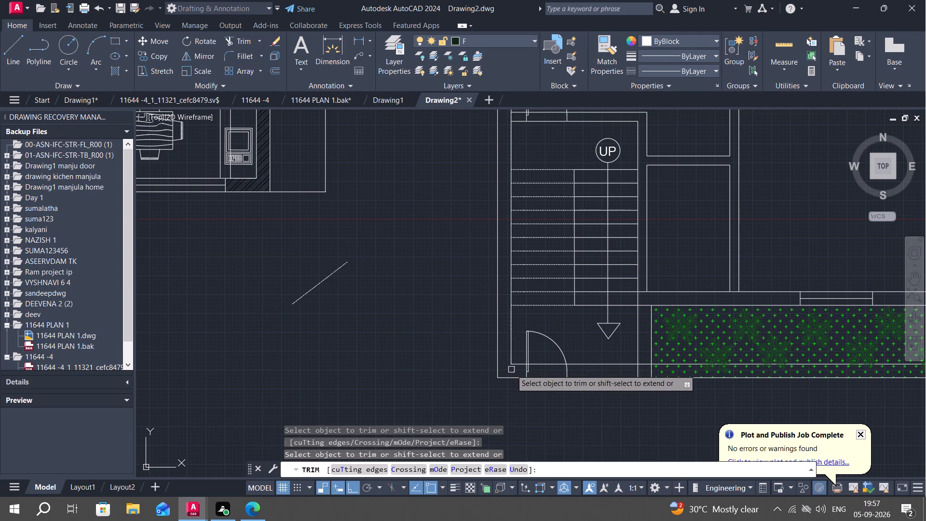
pyautogui.click(541, 367)
pyautogui.scroll(3, 528, 364)
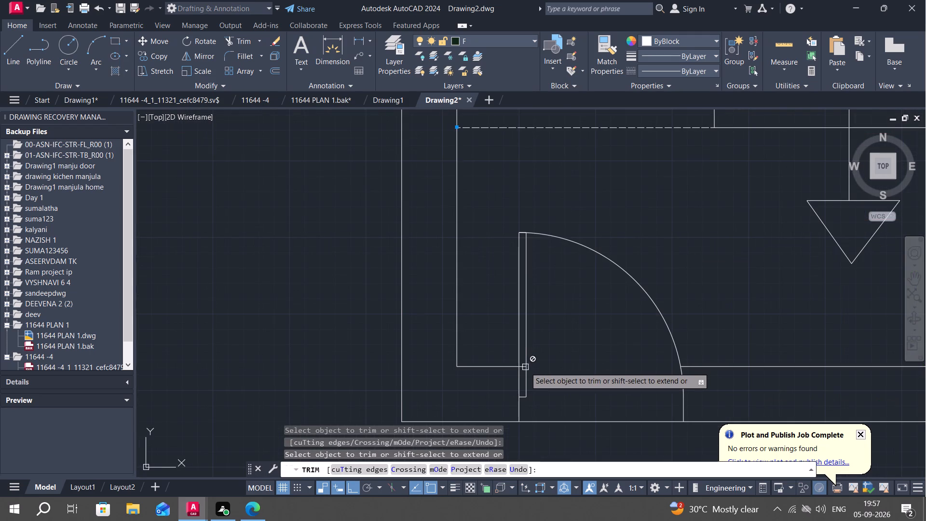
pyautogui.scroll(3, 521, 369)
pyautogui.click(519, 360)
# Trim the inner south wall line through the planted strip and east wall, and the stair area's east wall stub below it.
pyautogui.scroll(-4, 550, 360)
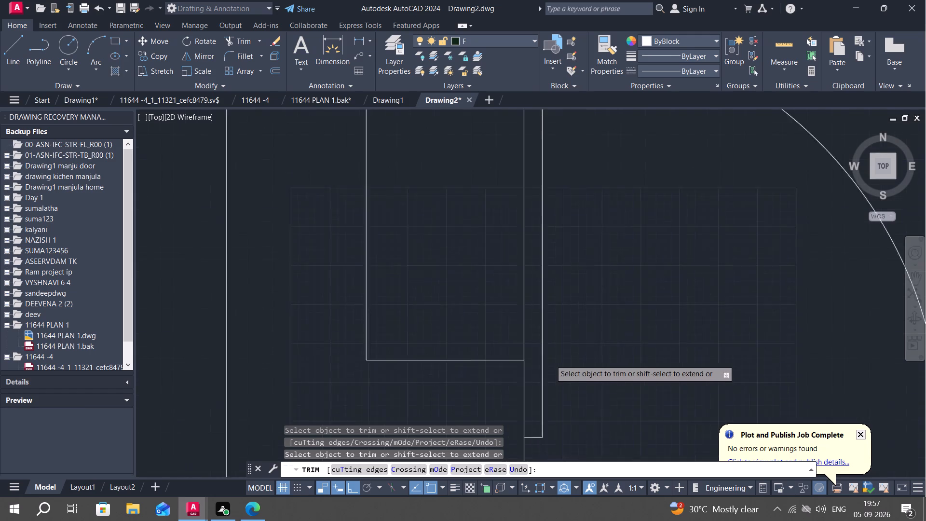
pyautogui.scroll(-1, 551, 358)
pyautogui.moveTo(580, 373); pyautogui.dragTo(533, 360, button='middle')
pyautogui.moveTo(809, 338); pyautogui.dragTo(806, 338, button='middle')
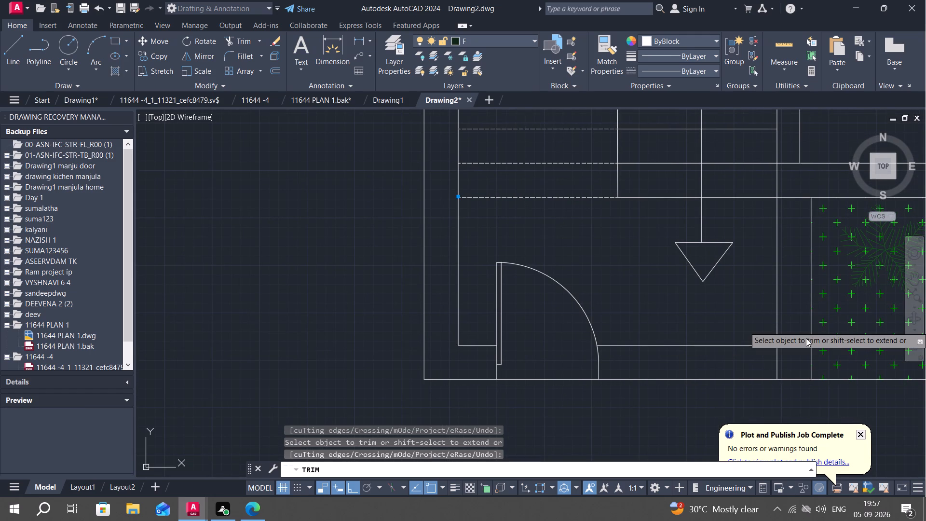
pyautogui.moveTo(806, 338); pyautogui.dragTo(734, 325, button='middle')
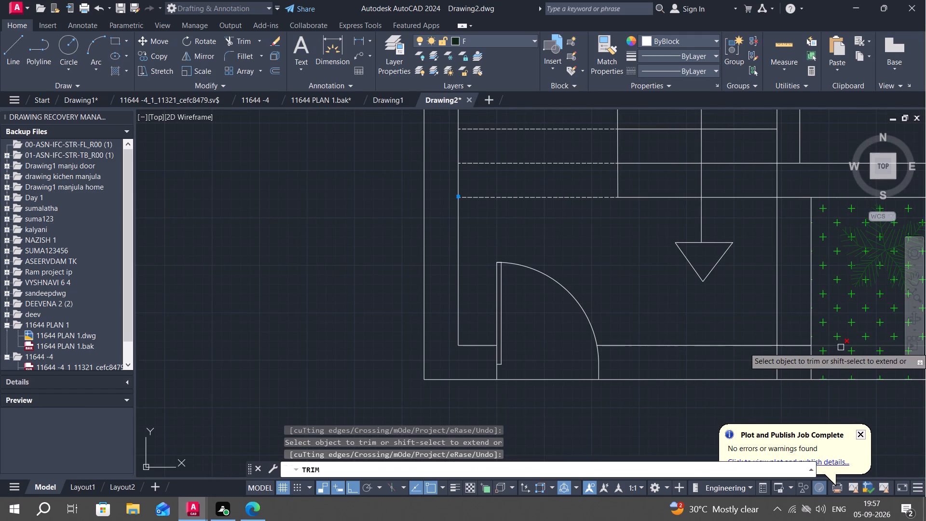
pyautogui.click(841, 347)
pyautogui.click(793, 346)
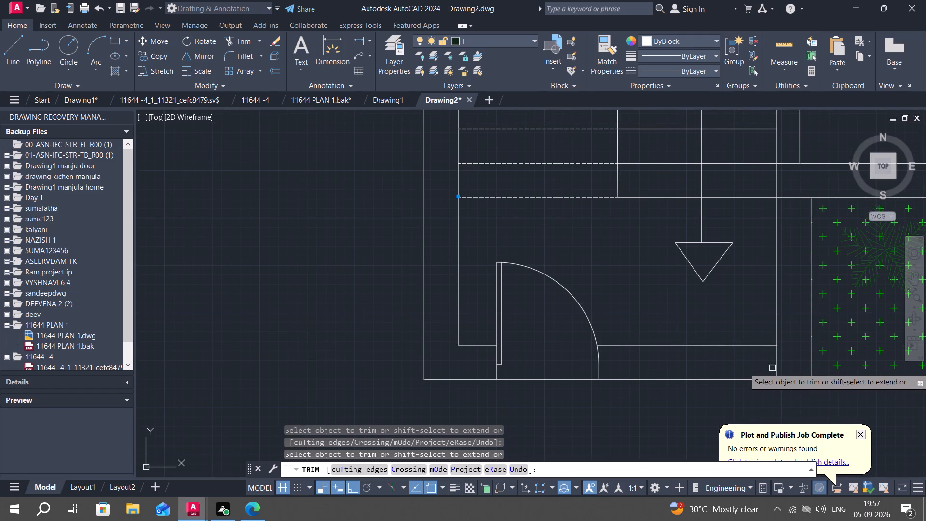
pyautogui.click(776, 367)
pyautogui.press('Escape')
# Trim the upper wall line across the opening and leaf of the door just north of the staircase.
pyautogui.moveTo(660, 419); pyautogui.dragTo(550, 434, button='middle')
pyautogui.scroll(-2, 530, 435)
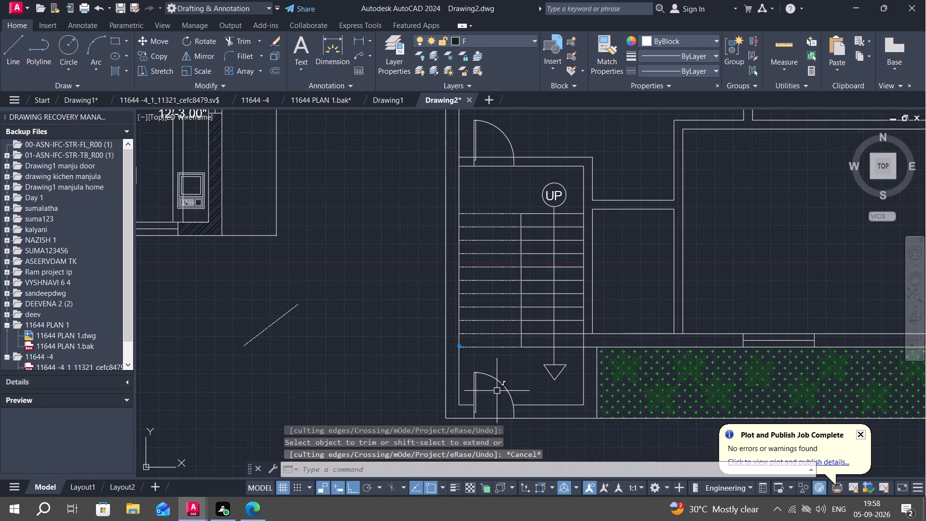
pyautogui.moveTo(495, 347); pyautogui.dragTo(472, 425, button='middle')
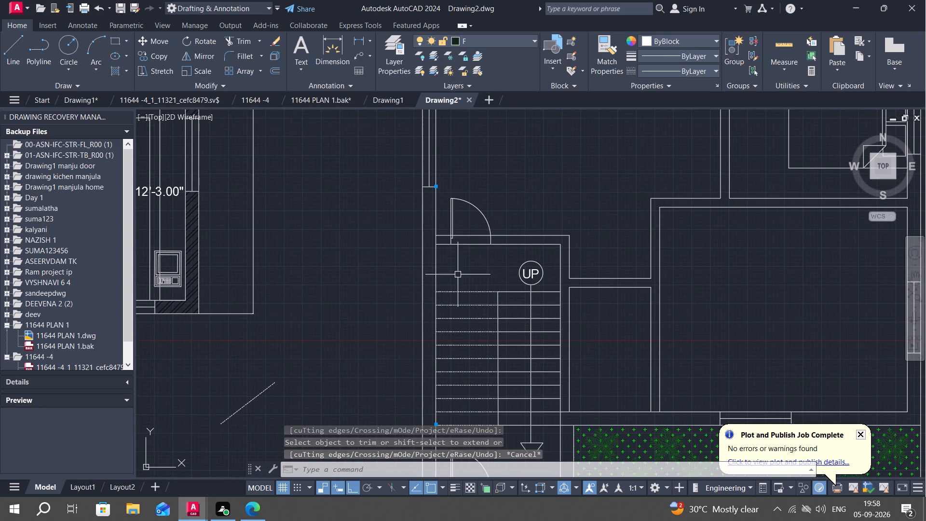
pyautogui.write('TR')
pyautogui.press('space')
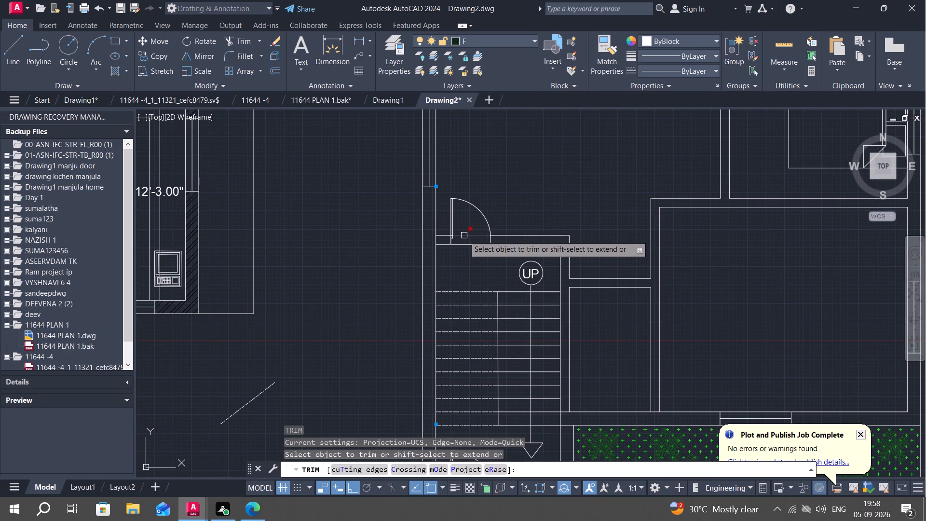
pyautogui.click(464, 235)
pyautogui.scroll(3, 464, 235)
pyautogui.scroll(2, 417, 233)
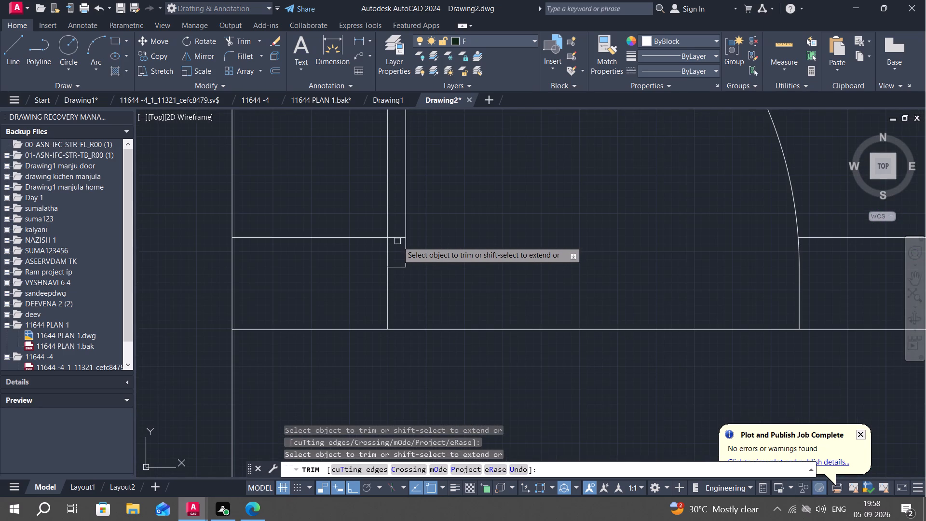
pyautogui.click(397, 237)
pyautogui.scroll(-3, 523, 244)
pyautogui.moveTo(525, 245); pyautogui.dragTo(496, 253, button='middle')
pyautogui.scroll(-2, 496, 253)
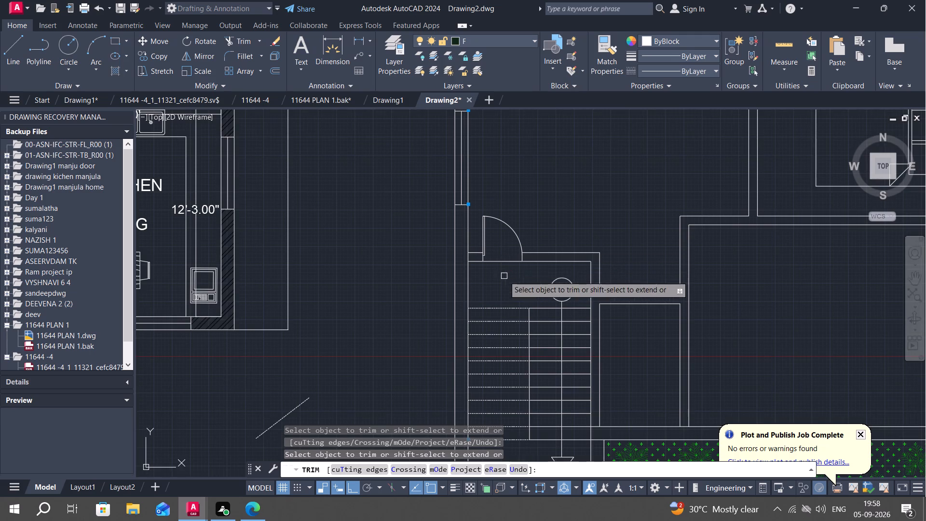
pyautogui.moveTo(504, 276); pyautogui.dragTo(485, 263, button='middle')
pyautogui.press('Escape')
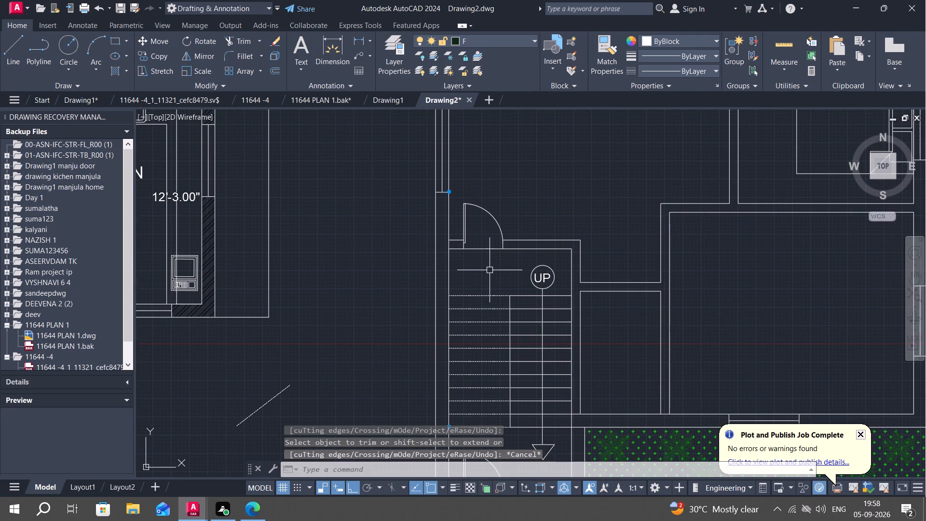
# Mirror the door north of the staircase downward about a horizontal line along the stair's north wall, keeping the original.
pyautogui.write('MI')
pyautogui.press('space')
pyautogui.click(501, 224)
pyautogui.rightClick(501, 224)
pyautogui.click(505, 249)
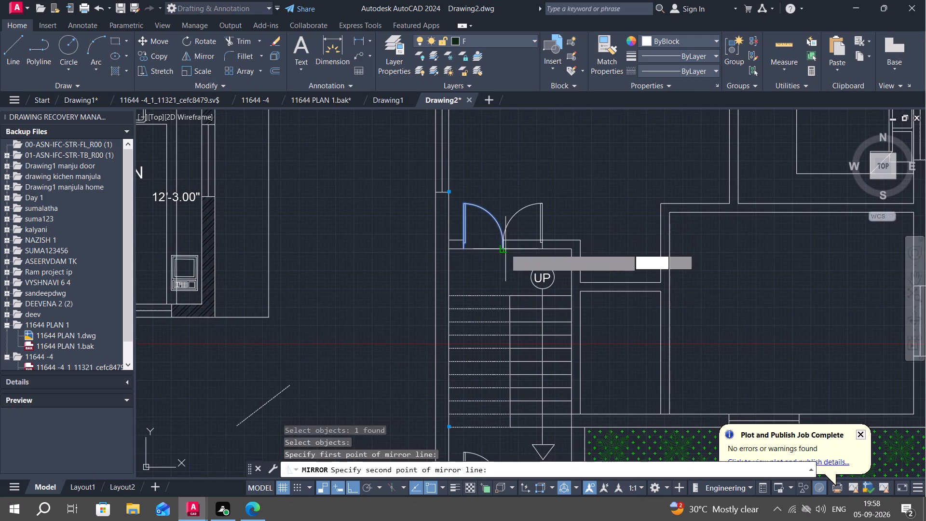
pyautogui.click(457, 254)
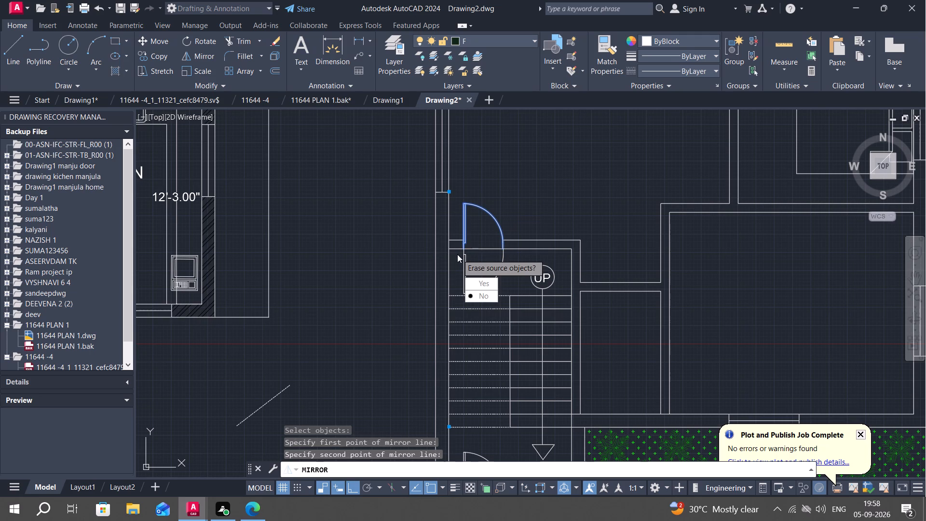
pyautogui.moveTo(474, 295); pyautogui.dragTo(457, 254)
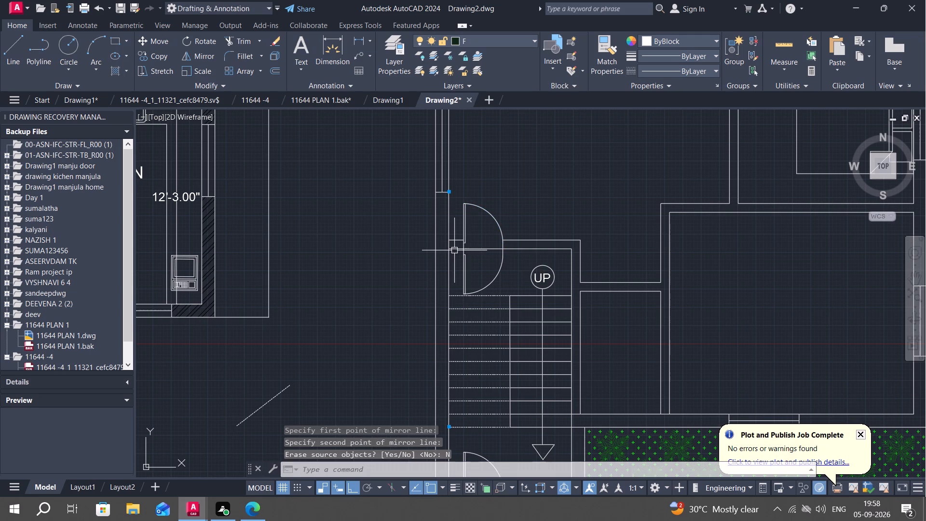
# Copy the mirrored door to the north wall of the small room just east of the staircase, with ortho off.
pyautogui.write('CO')
pyautogui.press('space')
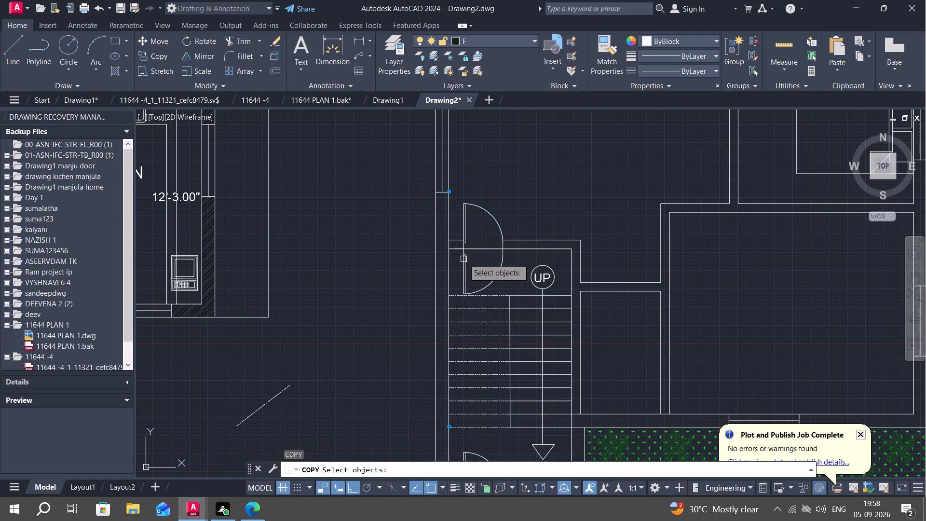
pyautogui.click(463, 259)
pyautogui.rightClick(463, 259)
pyautogui.click(462, 247)
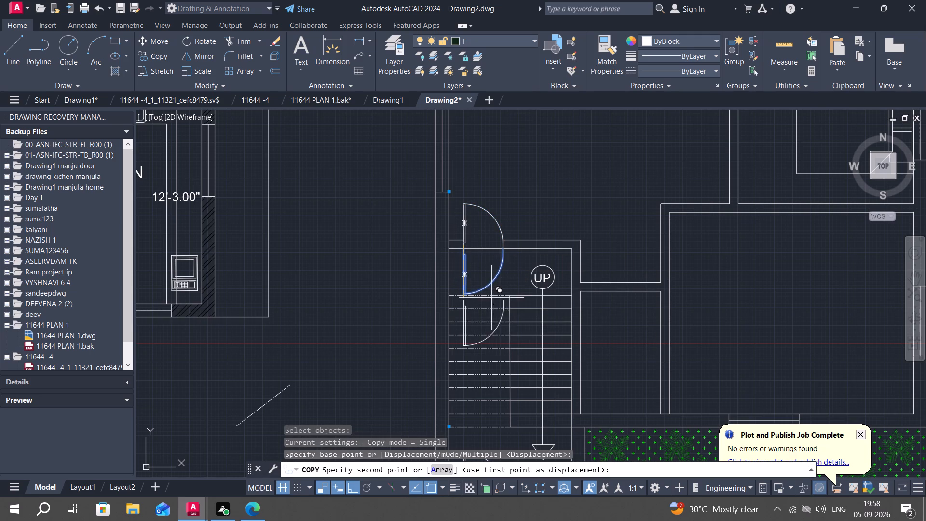
pyautogui.press('F8')
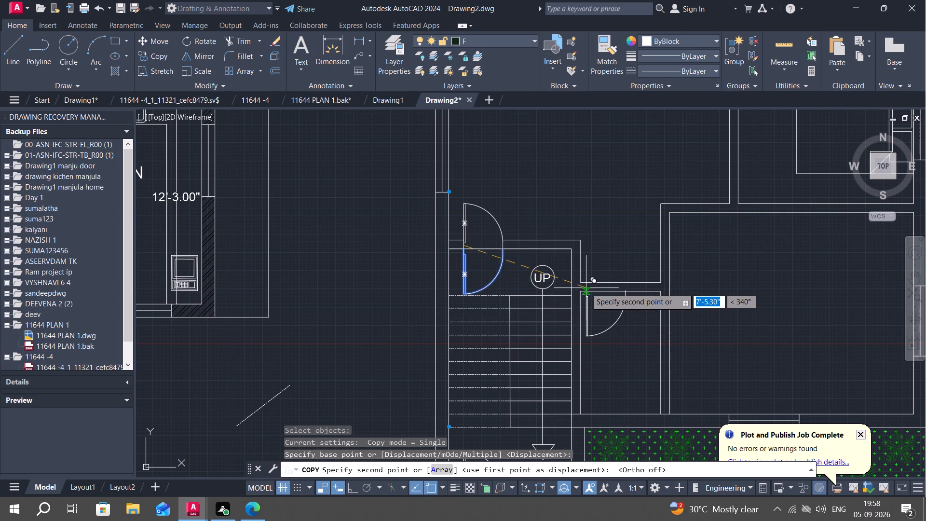
pyautogui.click(588, 282)
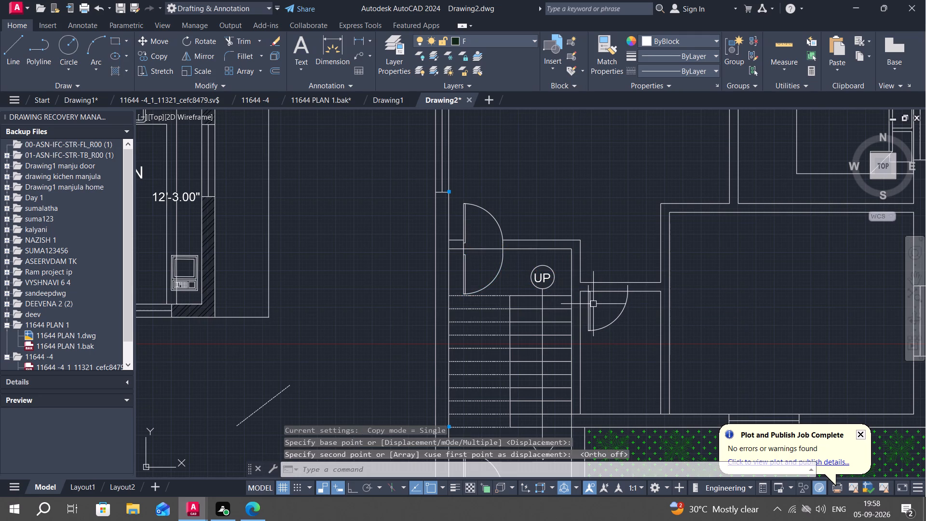
# Move the copied door to align with the small room's north wall opening east of the staircase.
pyautogui.scroll(2, 587, 298)
pyautogui.press('m')
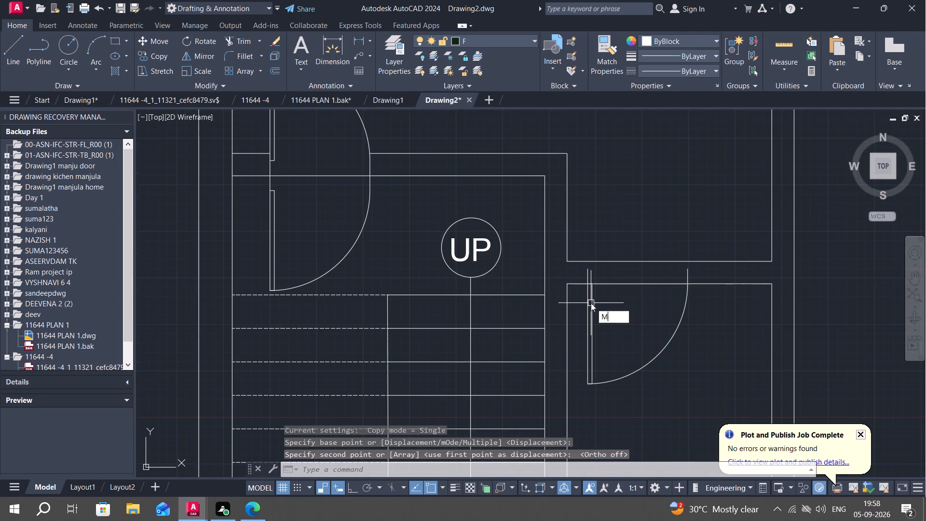
pyautogui.press('space')
pyautogui.click(588, 302)
pyautogui.rightClick(589, 300)
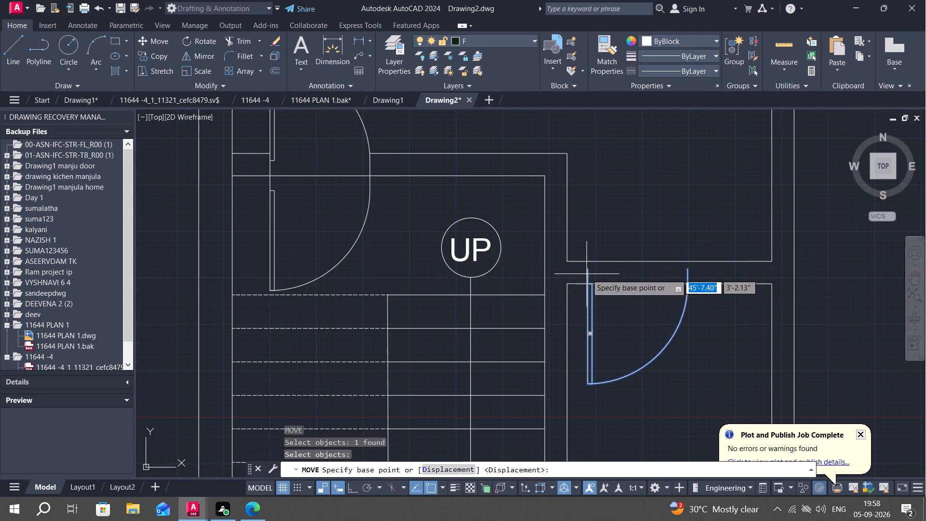
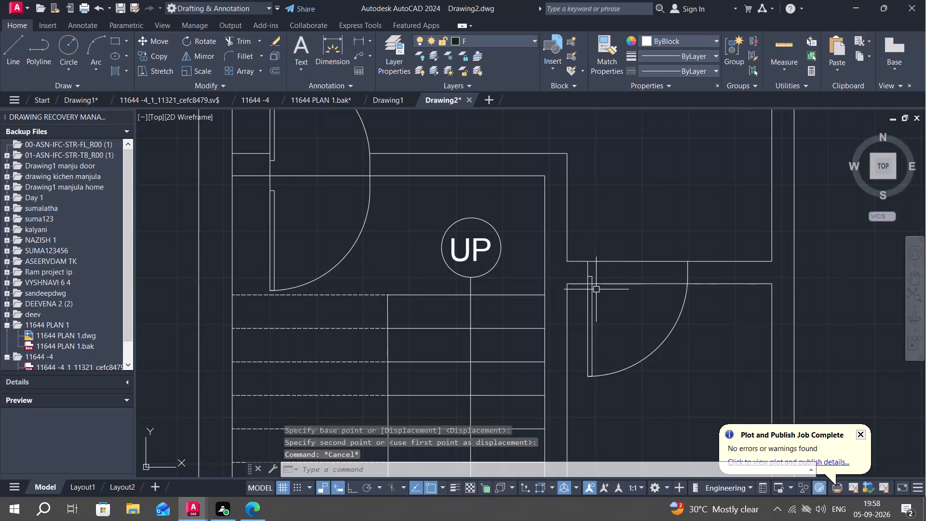
# Scale down the door of the small room beside the staircase about its hinge corner on the wall line.
pyautogui.write('SC')
pyautogui.press('space')
pyautogui.click(588, 274)
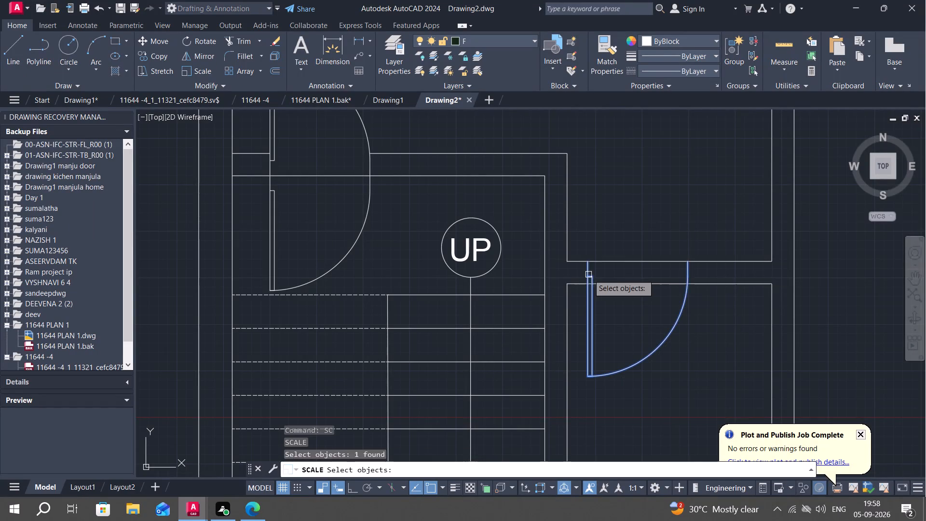
pyautogui.rightClick(588, 274)
pyautogui.click(588, 262)
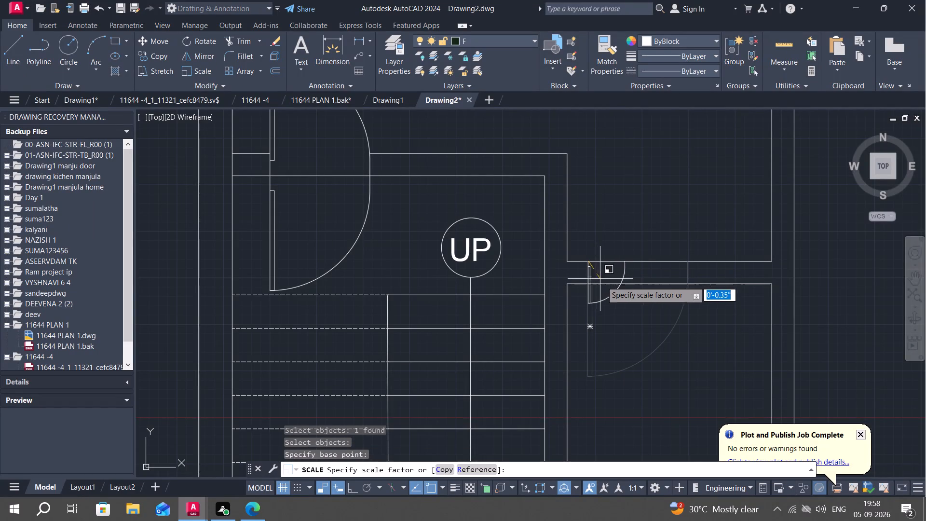
pyautogui.click(607, 294)
pyautogui.press('Escape')
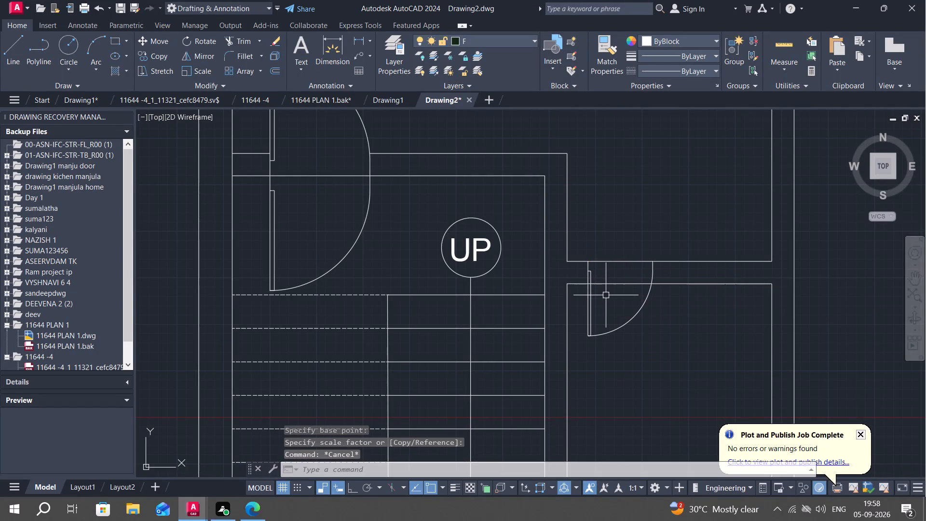
# Trim both wall lines across the opening of the reduced door, including the short remnant inside the door leaf.
pyautogui.write('TR')
pyautogui.press('space')
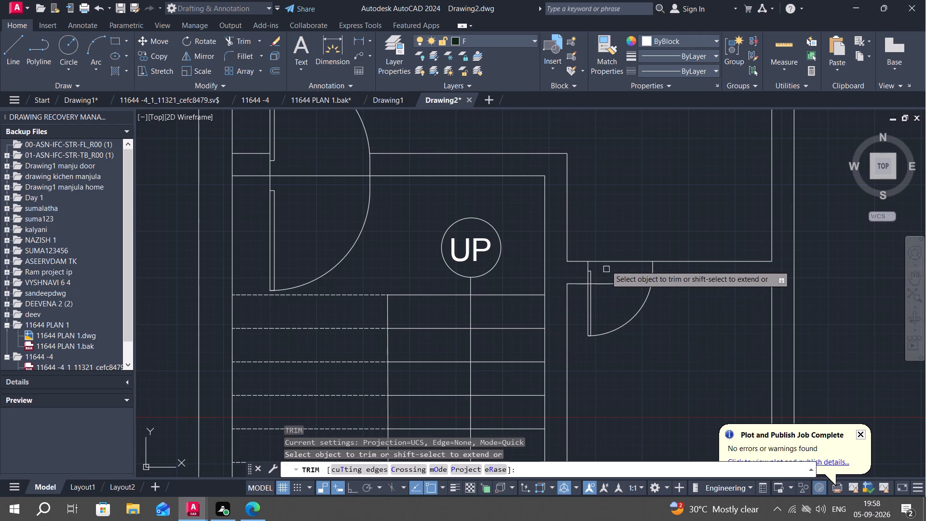
pyautogui.moveTo(604, 255); pyautogui.dragTo(609, 295)
pyautogui.scroll(3, 591, 281)
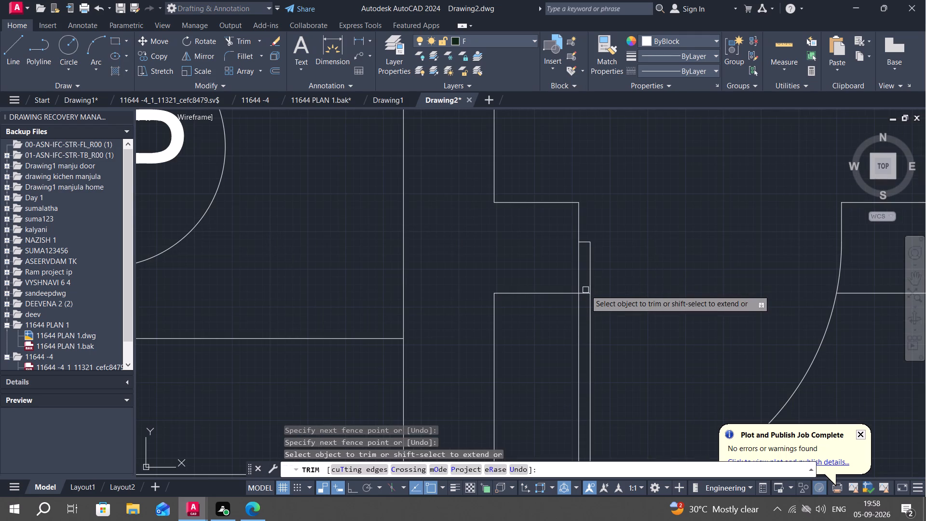
pyautogui.click(586, 294)
pyautogui.press('Escape')
# Delete the lower of the two mirrored doors above the staircase.
pyautogui.scroll(-5, 610, 282)
pyautogui.moveTo(620, 272); pyautogui.dragTo(581, 335, button='middle')
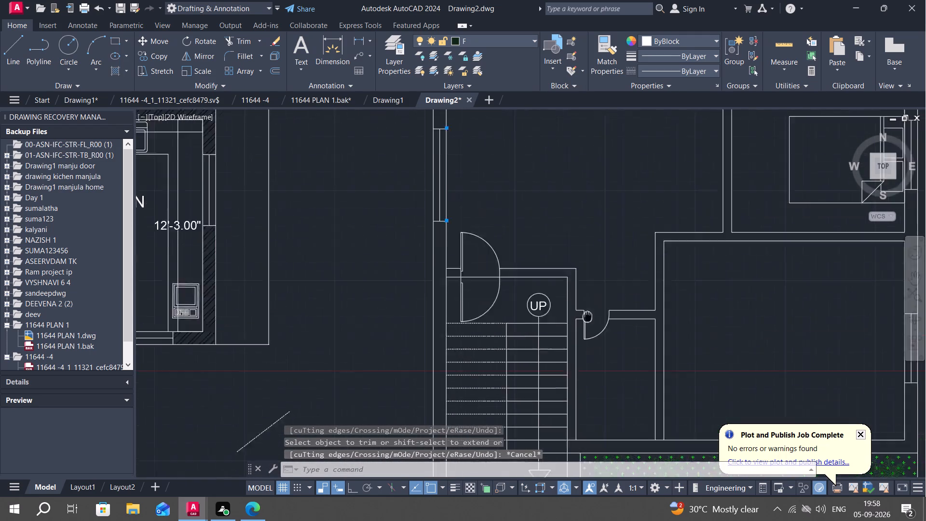
pyautogui.moveTo(581, 335); pyautogui.dragTo(580, 336, button='middle')
pyautogui.click(486, 326)
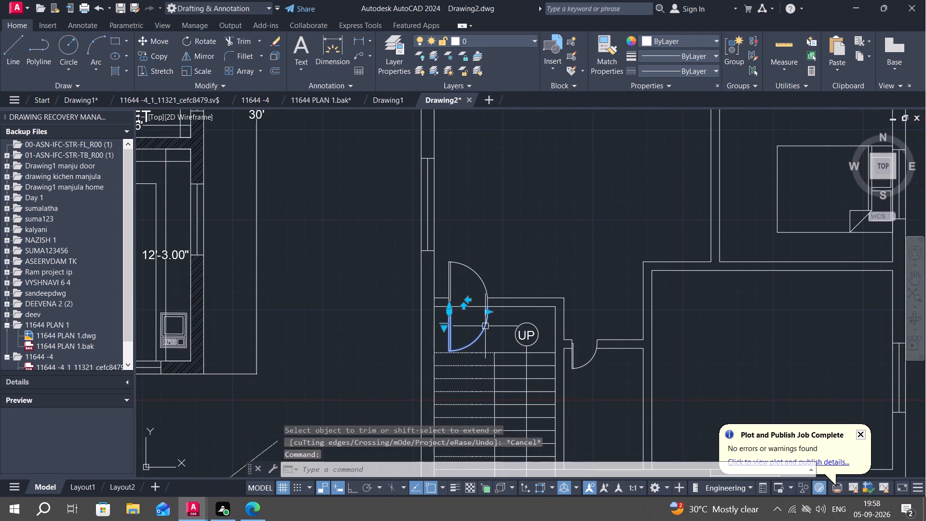
pyautogui.press('Delete')
# Copy the small-room door to the top wall of the adjacent larger room, near its inner corner.
pyautogui.write('CO')
pyautogui.press('space')
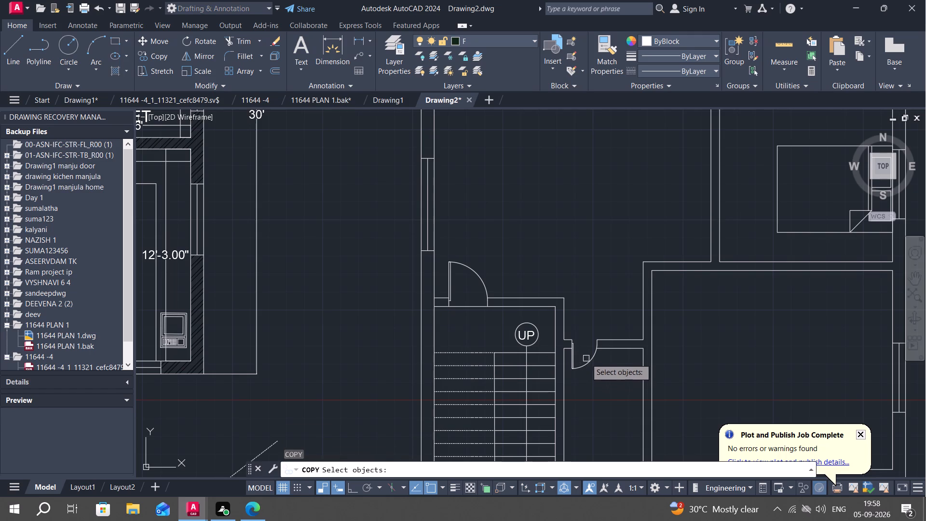
pyautogui.click(587, 359)
pyautogui.rightClick(588, 360)
pyautogui.click(588, 360)
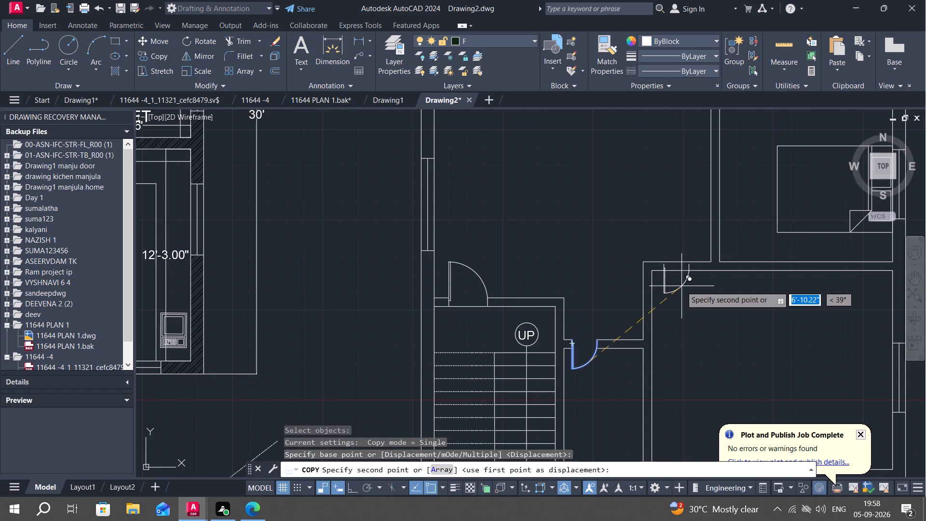
pyautogui.click(681, 284)
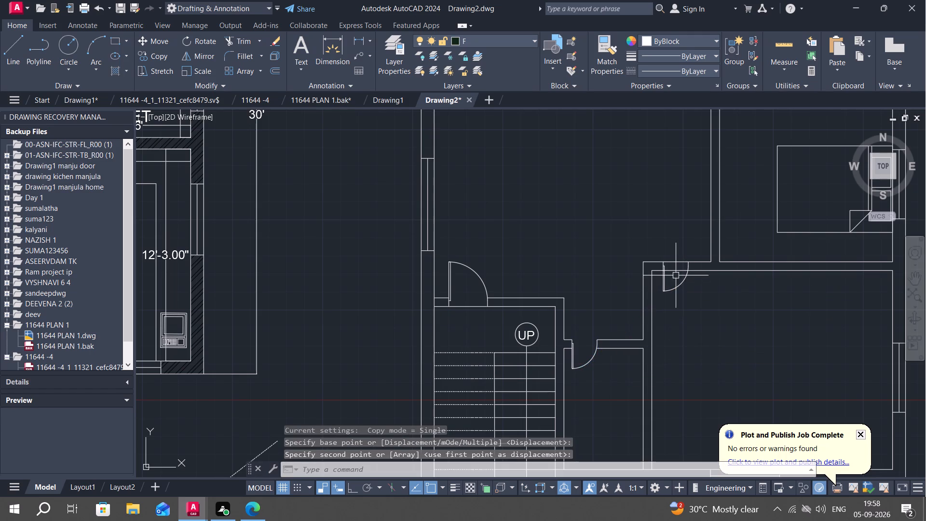
# Scale up the copied door about its top hinge corner to suit the larger room.
pyautogui.scroll(3, 676, 274)
pyautogui.write('SC')
pyautogui.press('space')
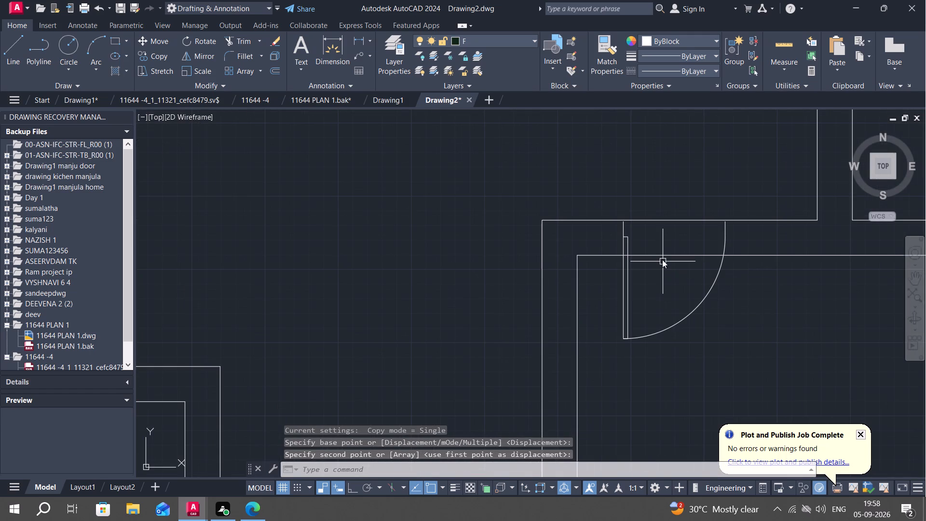
pyautogui.click(626, 234)
pyautogui.scroll(2, 626, 234)
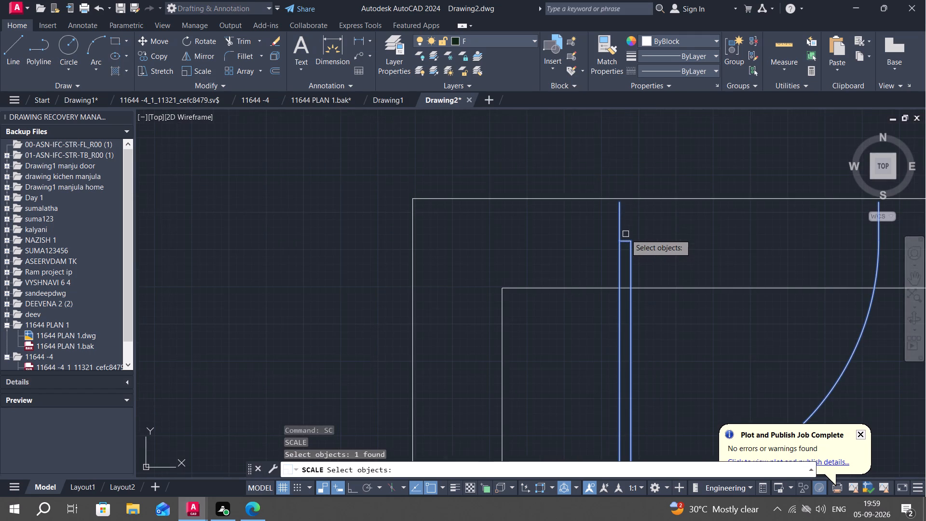
pyautogui.rightClick(626, 201)
pyautogui.click(621, 202)
pyautogui.scroll(-2, 631, 259)
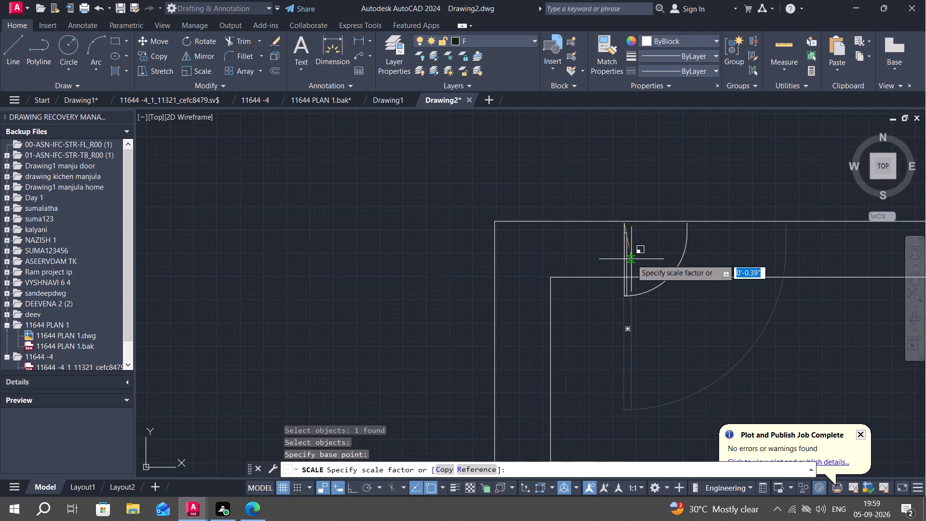
pyautogui.scroll(-2, 631, 261)
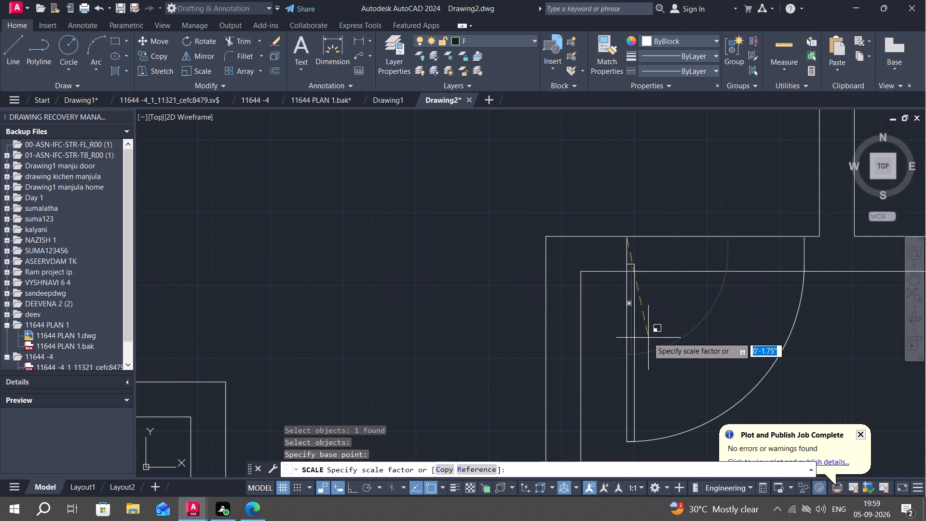
pyautogui.click(645, 336)
# Move the enlarged door so its top hinge corner sits on the upper wall line.
pyautogui.press('m')
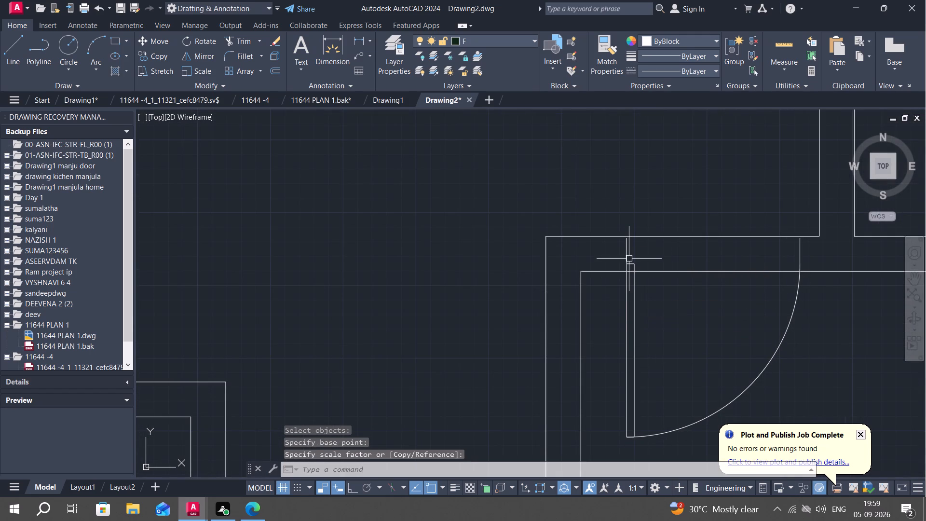
pyautogui.press('space')
pyautogui.click(625, 242)
pyautogui.rightClick(625, 239)
pyautogui.scroll(3, 626, 239)
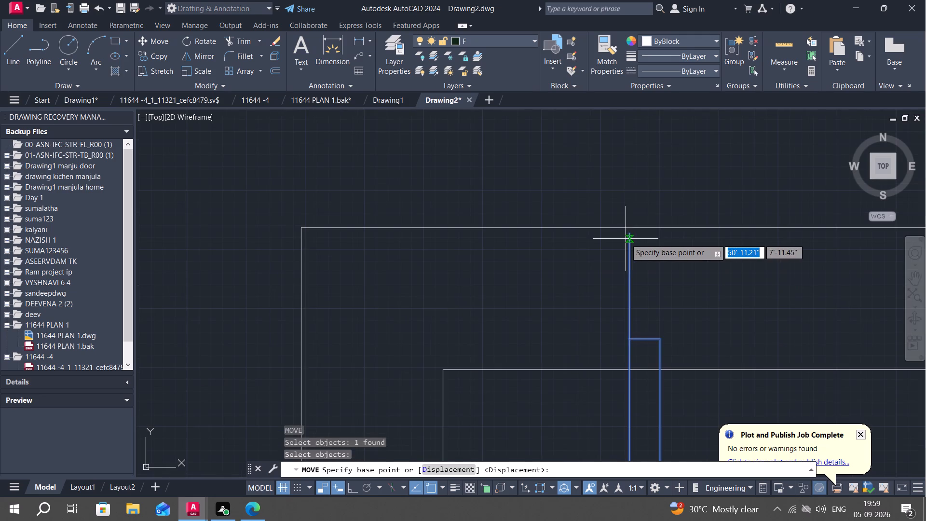
pyautogui.click(632, 234)
pyautogui.click(628, 226)
pyautogui.scroll(-3, 628, 241)
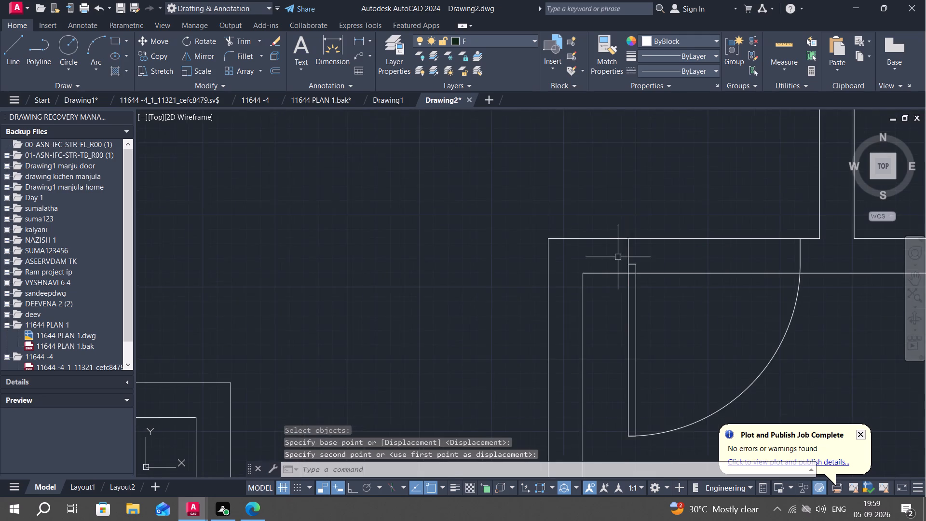
pyautogui.scroll(-1, 616, 265)
pyautogui.press('Escape')
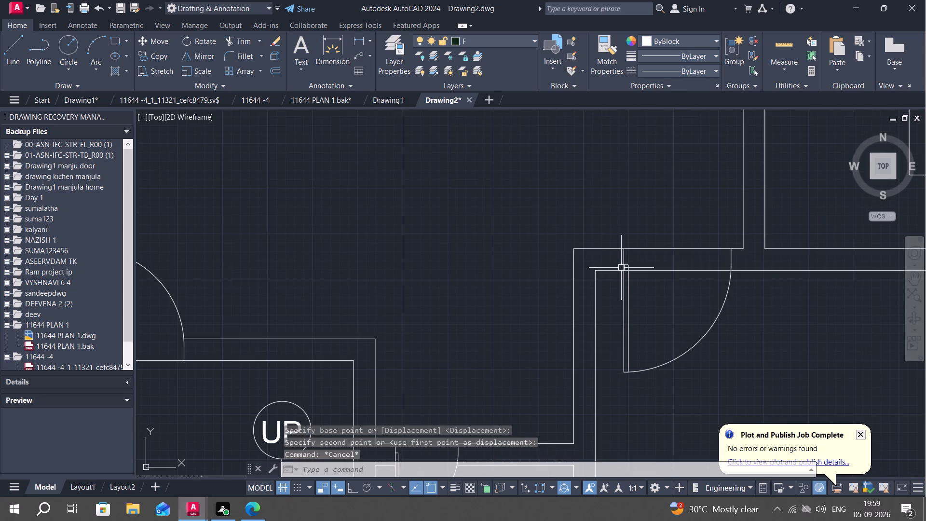
# Trim the inner wall line across the larger room's door opening, including the short remnant inside the door leaf.
pyautogui.write('TR')
pyautogui.press('space')
pyautogui.click(644, 268)
pyautogui.scroll(3, 631, 272)
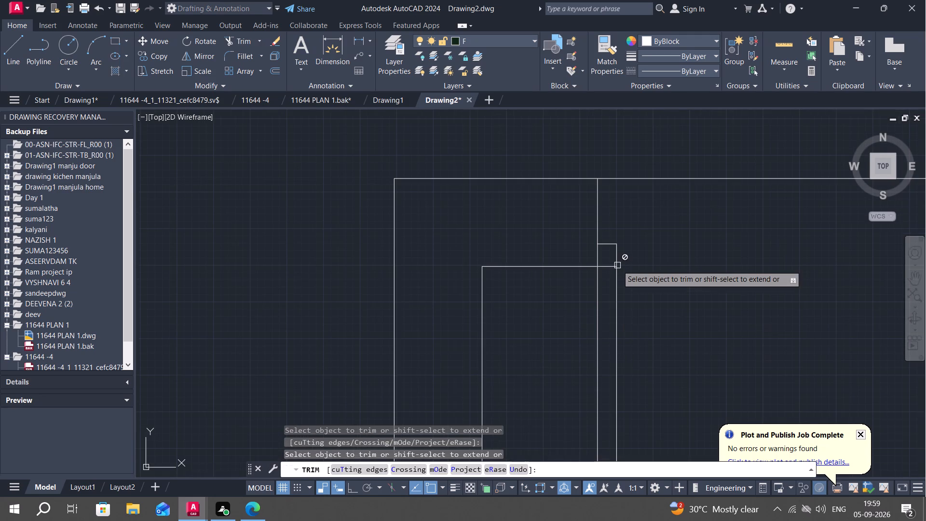
pyautogui.click(610, 268)
pyautogui.press('Escape')
# Copy the WC fixture from the finished plan's TOILET to the empty space between the two plans.
pyautogui.scroll(-5, 629, 275)
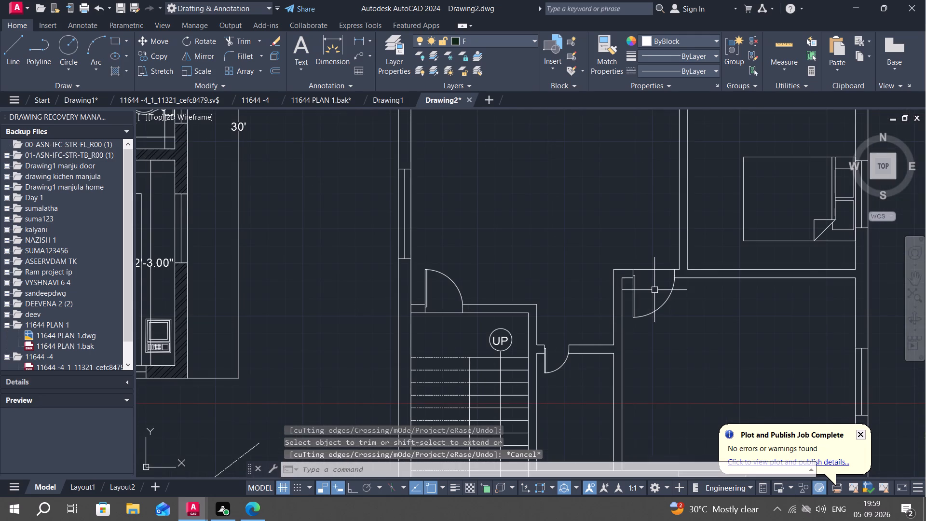
pyautogui.moveTo(654, 291); pyautogui.dragTo(638, 326, button='middle')
pyautogui.scroll(-1, 637, 329)
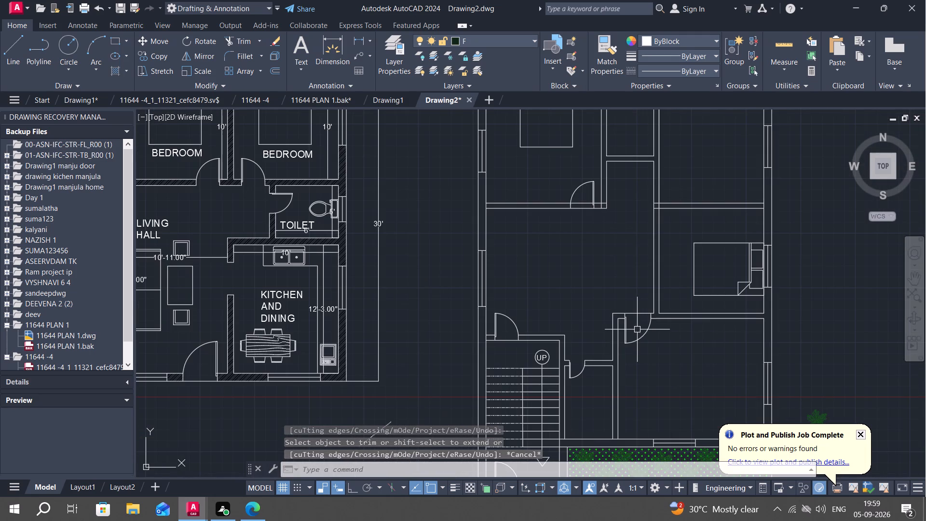
pyautogui.moveTo(627, 375); pyautogui.dragTo(598, 357, button='middle')
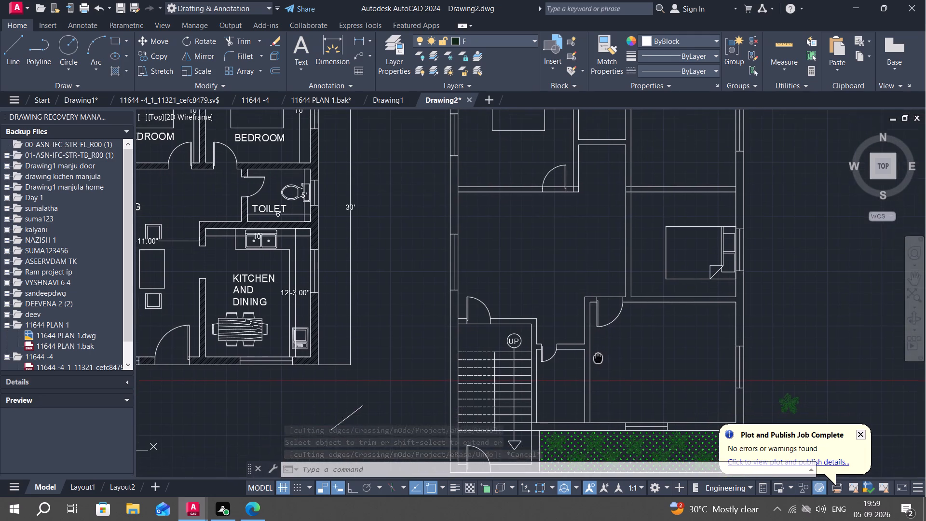
pyautogui.moveTo(625, 360); pyautogui.dragTo(590, 339, button='middle')
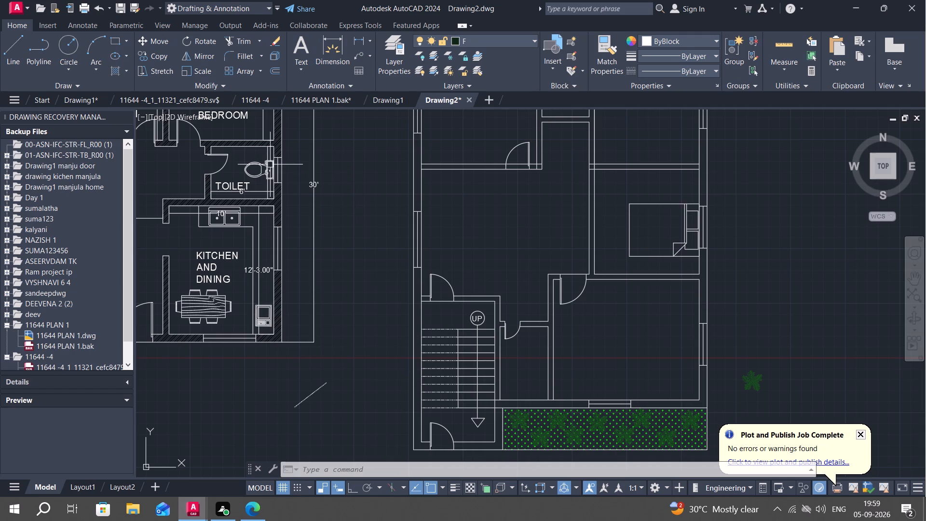
pyautogui.press('c')
pyautogui.write('O')
pyautogui.press('space')
pyautogui.click(259, 167)
pyautogui.rightClick(258, 167)
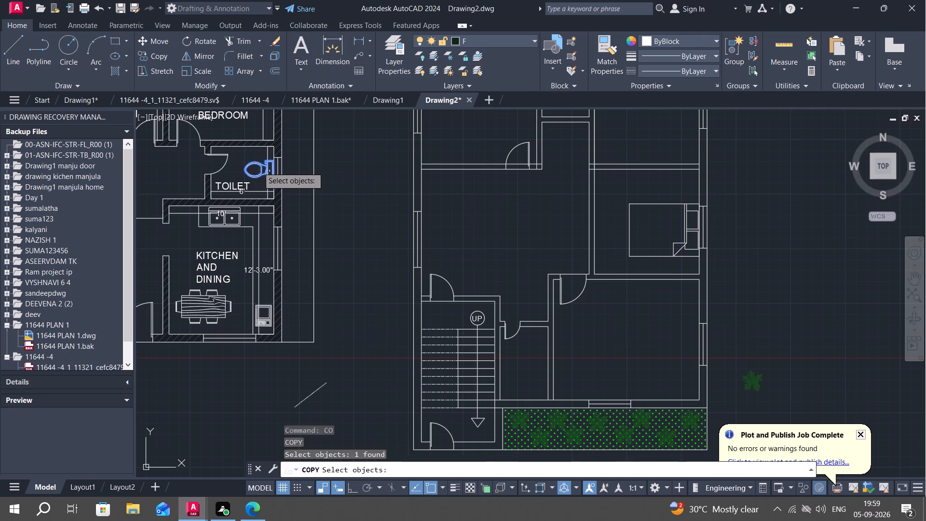
pyautogui.click(258, 167)
pyautogui.click(342, 207)
pyautogui.press('Escape')
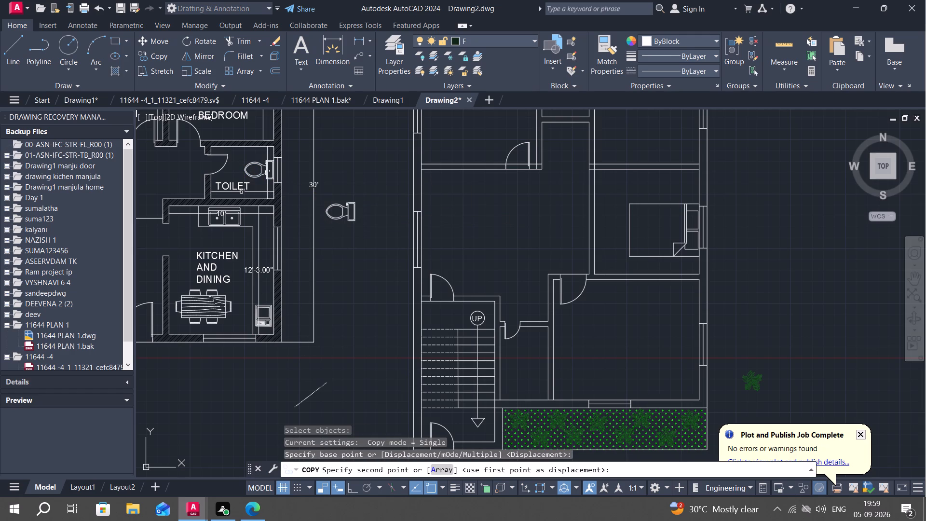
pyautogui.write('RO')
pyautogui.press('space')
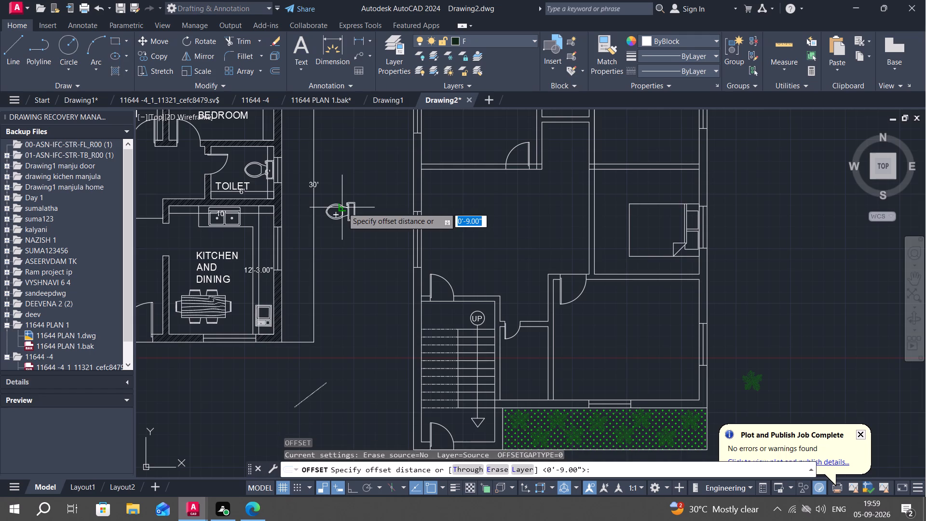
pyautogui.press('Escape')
# Rotate the copied WC 270° with Ortho on so its tank faces down.
pyautogui.write('RO')
pyautogui.press('space')
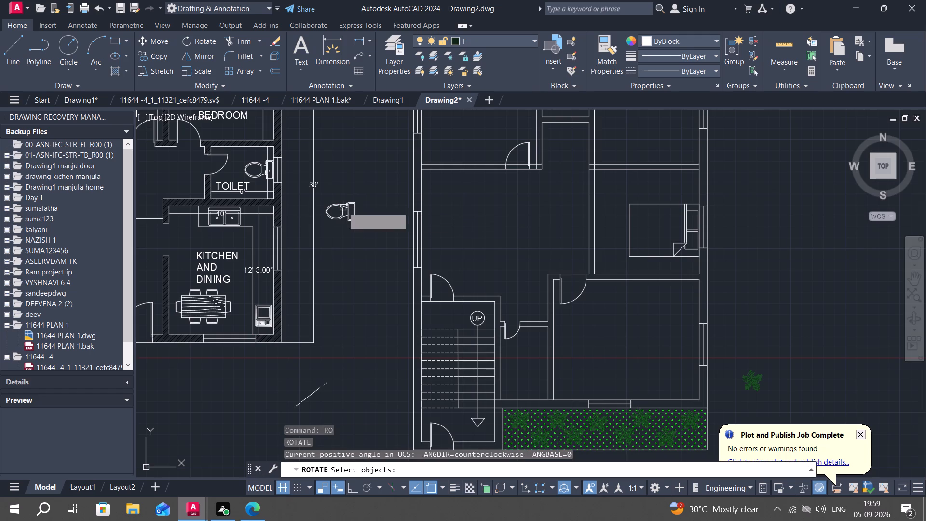
pyautogui.click(347, 206)
pyautogui.rightClick(346, 203)
pyautogui.click(358, 200)
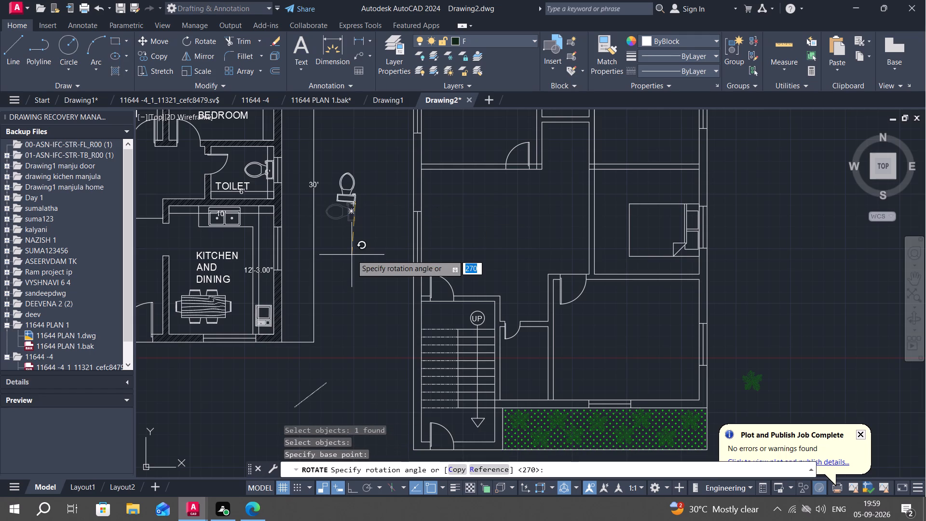
pyautogui.press('F8')
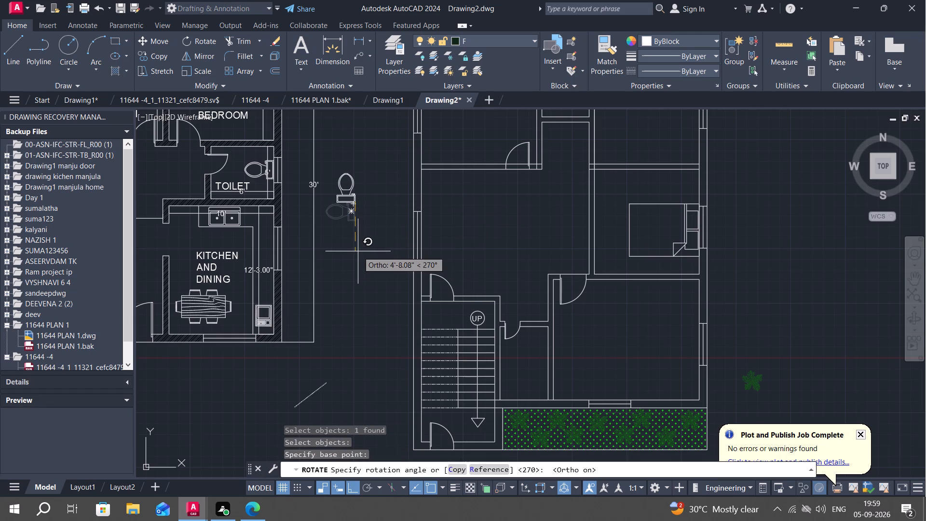
pyautogui.click(357, 251)
# Copy the rotated WC with Ortho off into the small room beside the staircase, its tank against the bottom wall.
pyautogui.write('CO')
pyautogui.press('space')
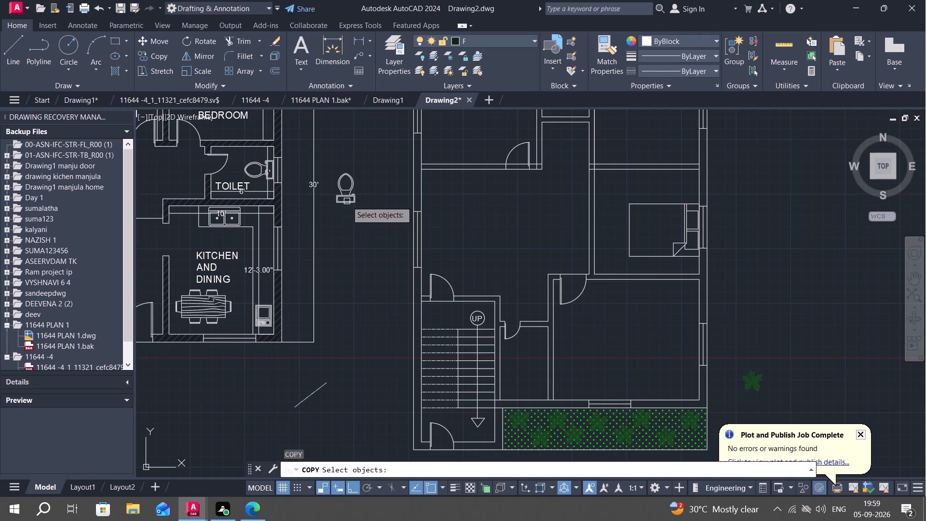
pyautogui.click(347, 199)
pyautogui.rightClick(347, 199)
pyautogui.click(347, 199)
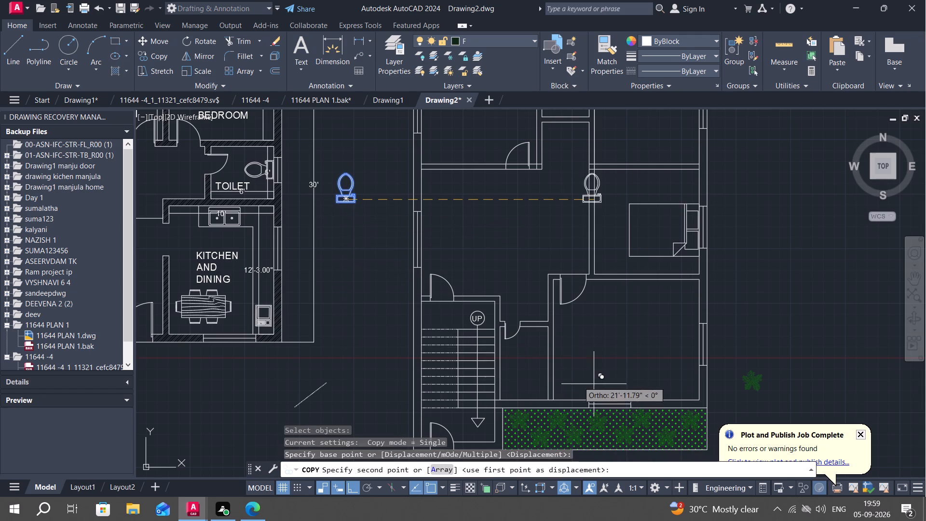
pyautogui.press('F8')
pyautogui.scroll(3, 536, 402)
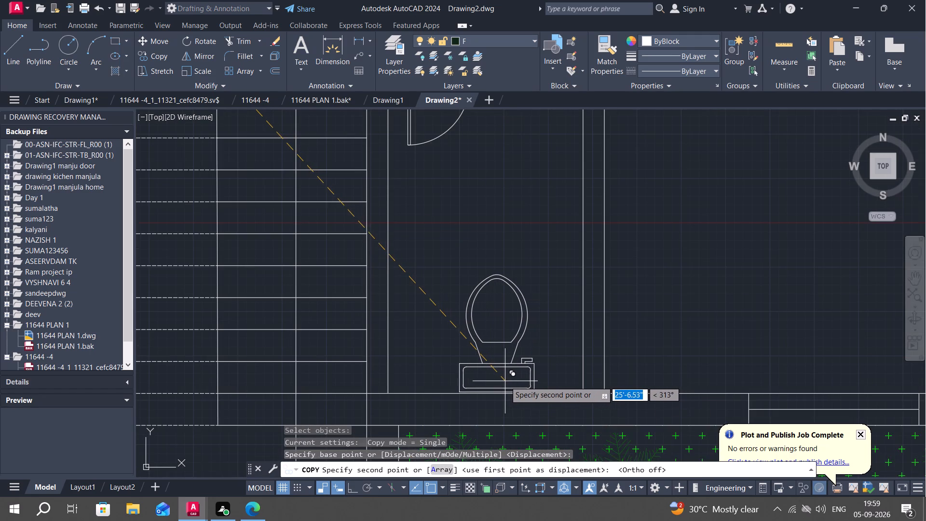
pyautogui.click(504, 381)
# Draw a short line across the thickness of the small room's bottom wall, just beside the WC tank.
pyautogui.moveTo(508, 397); pyautogui.dragTo(504, 302, button='middle')
pyautogui.press('l')
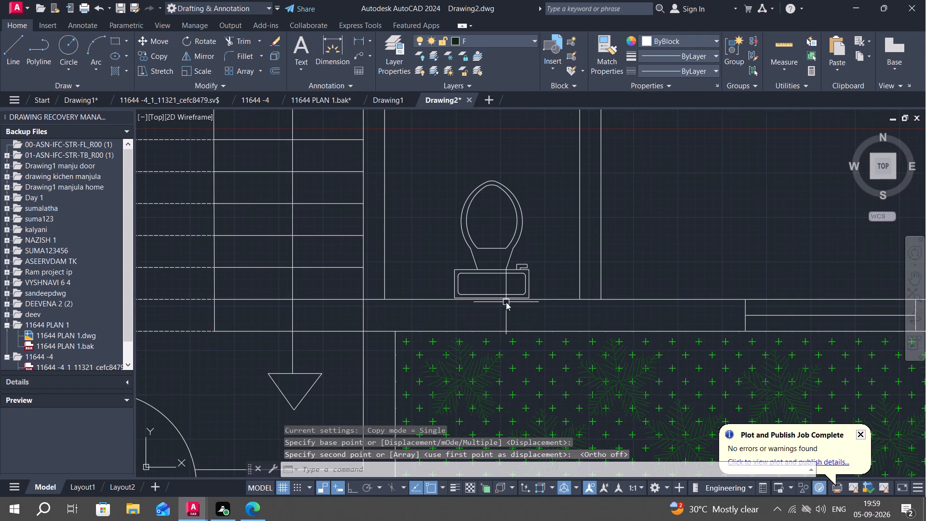
pyautogui.press('space')
pyautogui.click(543, 300)
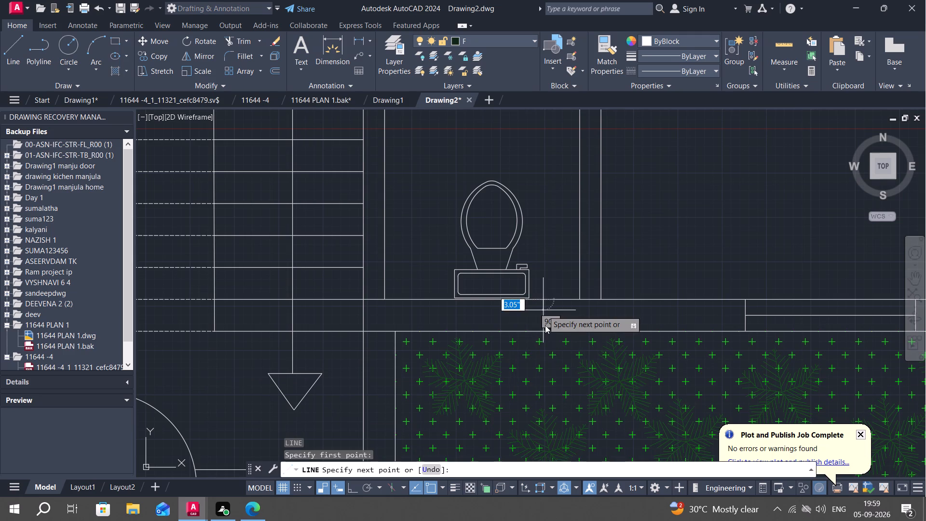
pyautogui.click(545, 330)
pyautogui.press('Escape')
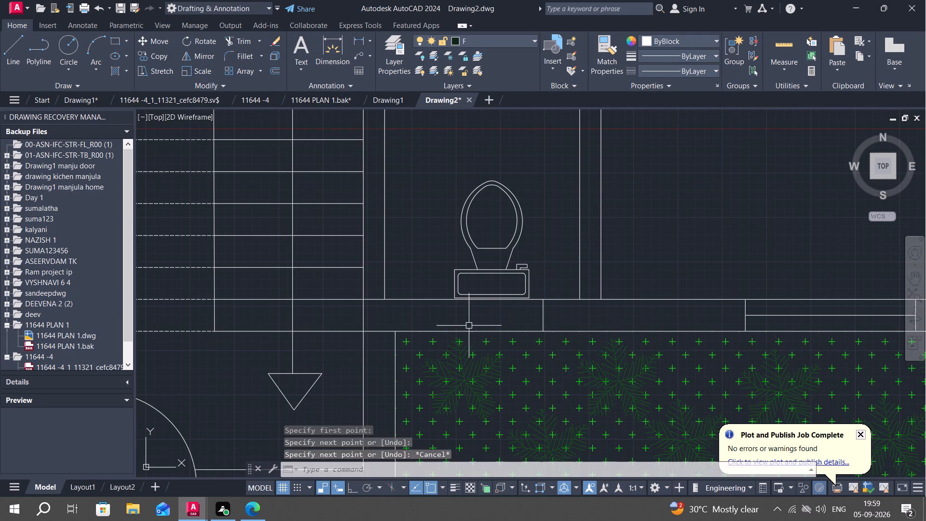
# Complete the window symbol below the WC with a second line across the wall and a line joining the two end lines' midpoints.
pyautogui.press('space')
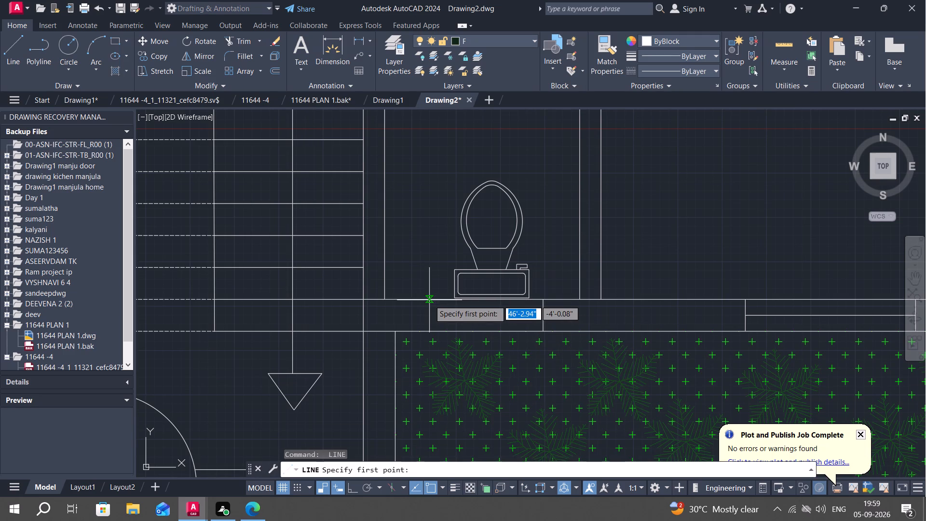
pyautogui.click(429, 300)
pyautogui.click(426, 331)
pyautogui.press('Escape')
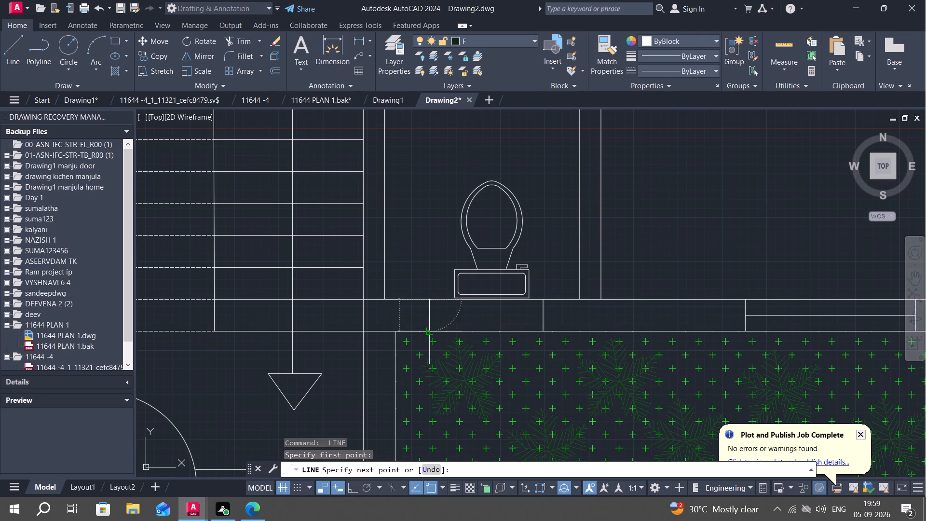
pyautogui.press('l')
pyautogui.press('space')
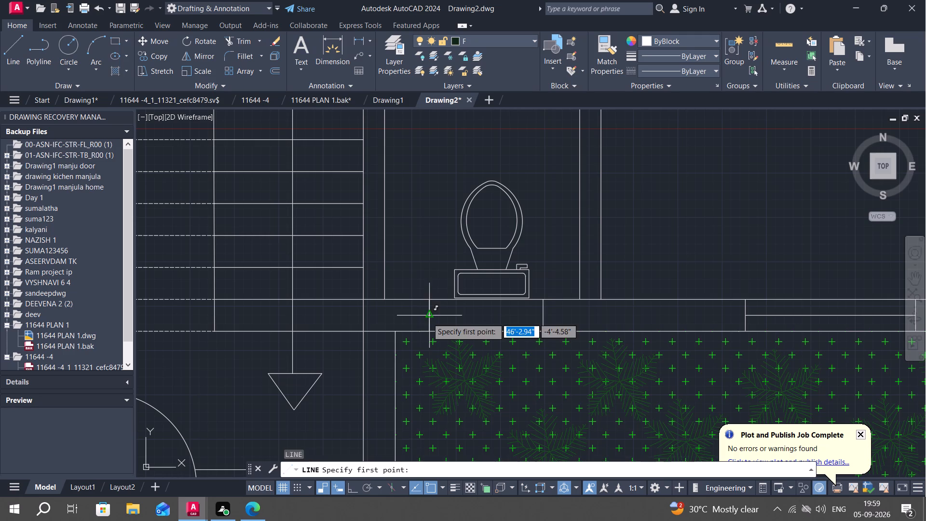
pyautogui.click(427, 318)
pyautogui.click(545, 315)
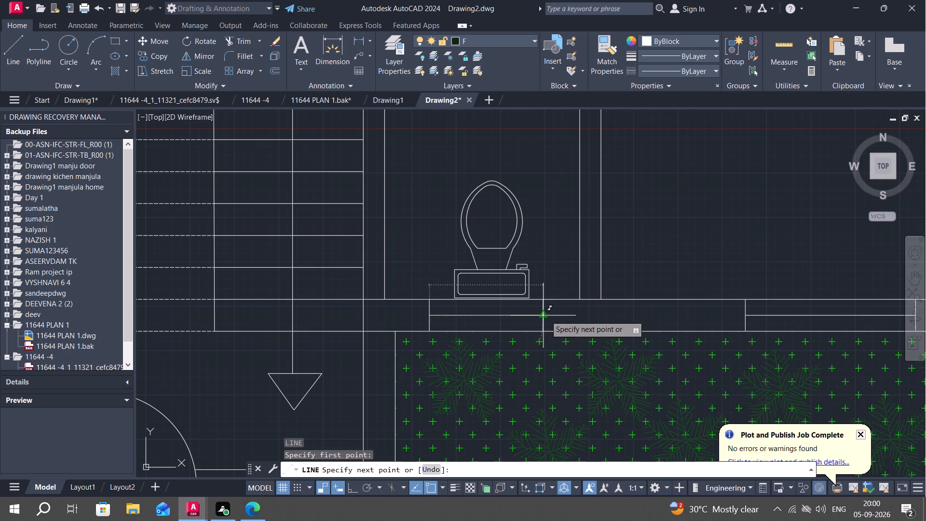
pyautogui.press('Escape')
# Trim the piece of outer wall line lying between the staircase edge and the planted strip's corner.
pyautogui.write('TR')
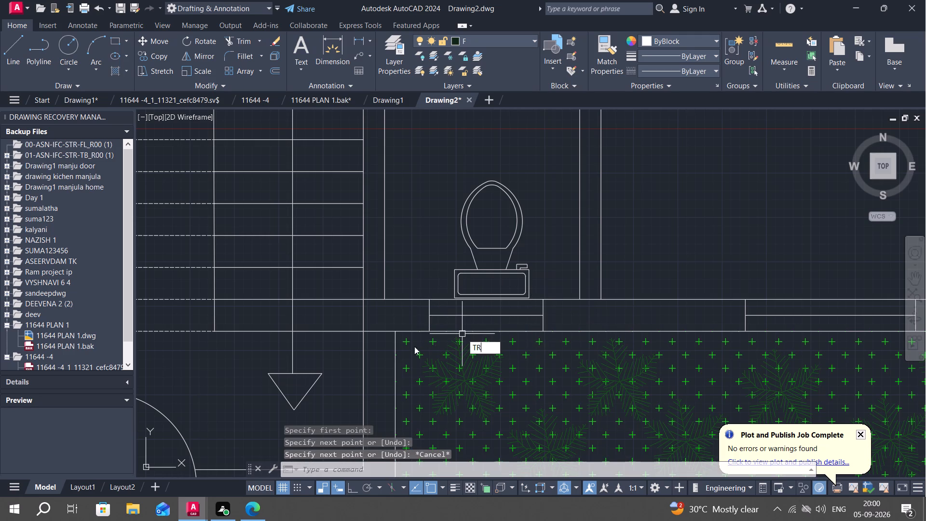
pyautogui.press('space')
pyautogui.click(385, 333)
pyautogui.press('Escape')
# Draw a sofa rectangle about 7'-1.5" by 2'-7.6" in the large room, just above its bottom-wall window.
pyautogui.scroll(-1, 383, 327)
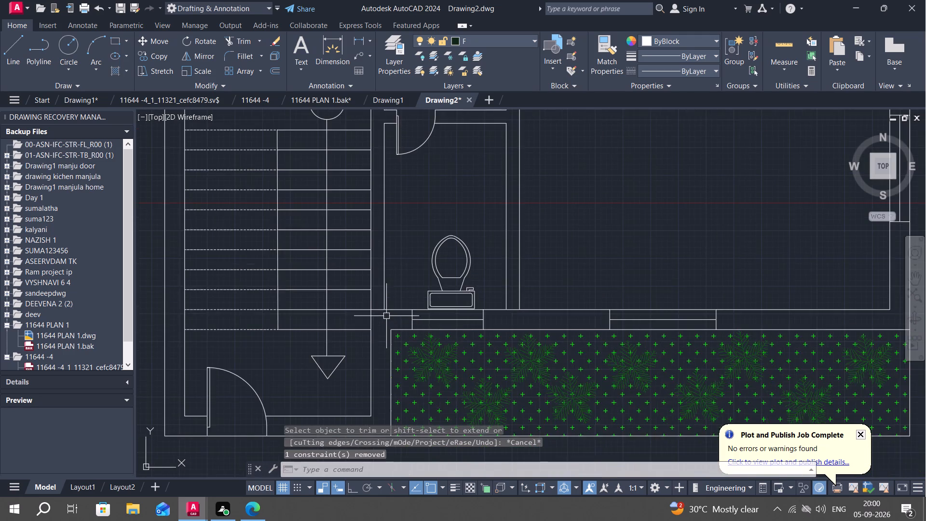
pyautogui.scroll(-1, 409, 253)
pyautogui.moveTo(424, 249); pyautogui.dragTo(397, 271, button='middle')
pyautogui.press('Escape')
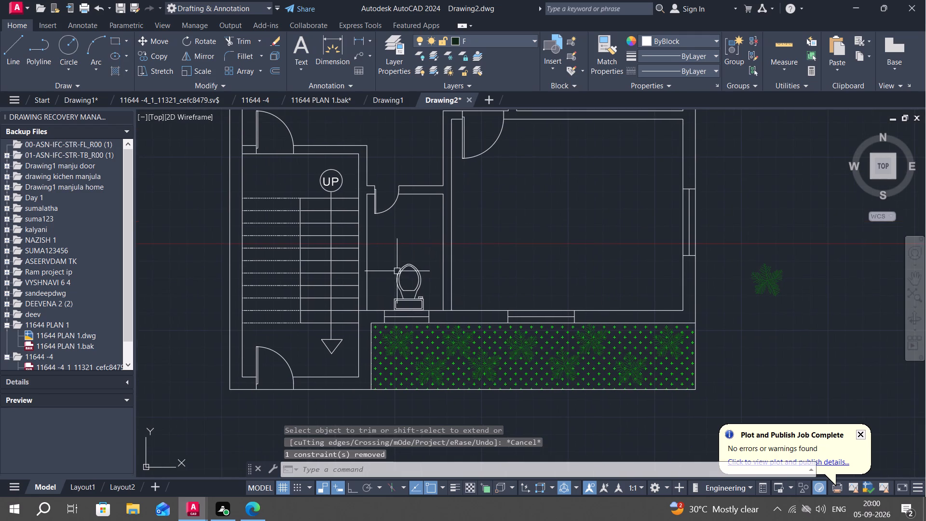
pyautogui.write('REC')
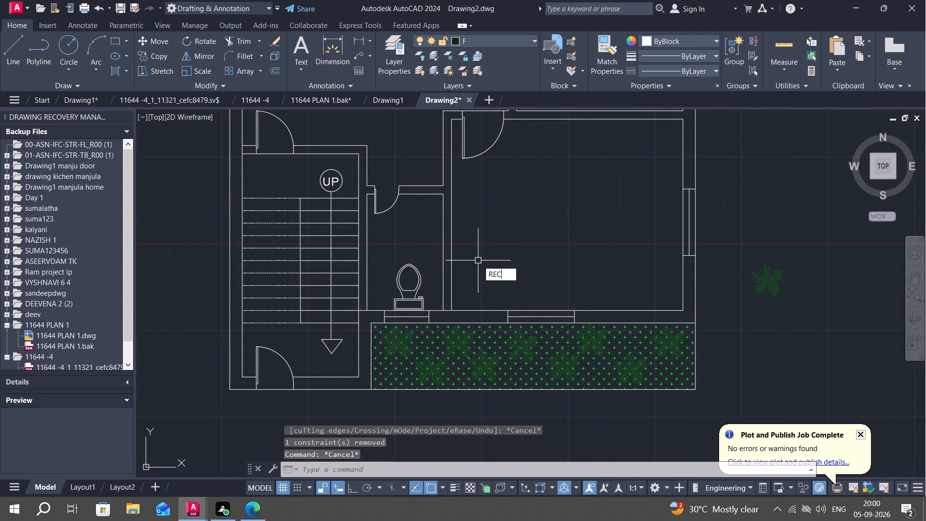
pyautogui.press('space')
pyautogui.click(503, 258)
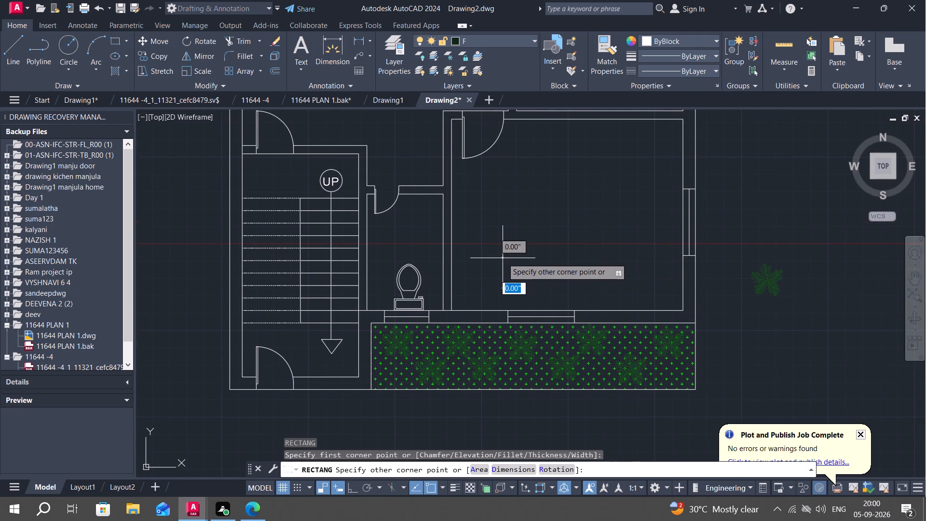
pyautogui.click(621, 302)
pyautogui.press('Escape')
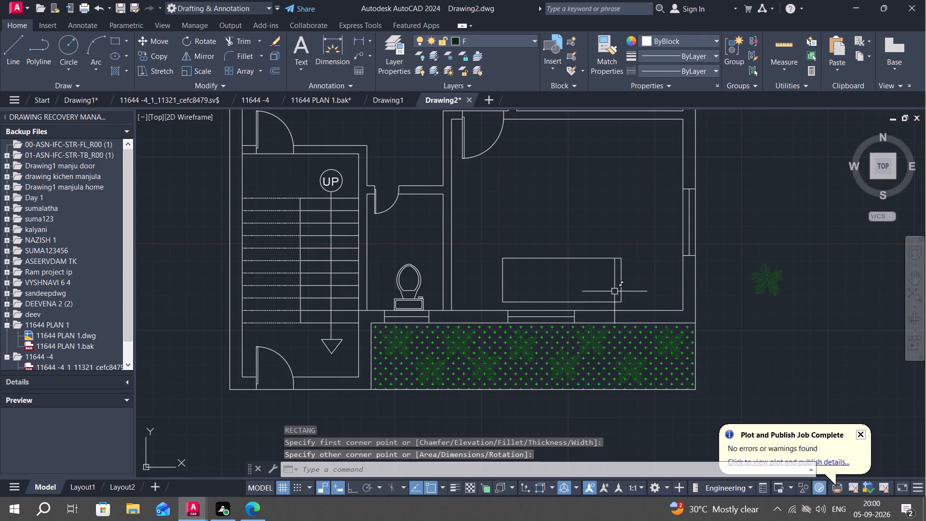
# Offset the sofa rectangle 4" inward.
pyautogui.write('O')
pyautogui.press('space')
pyautogui.press('4')
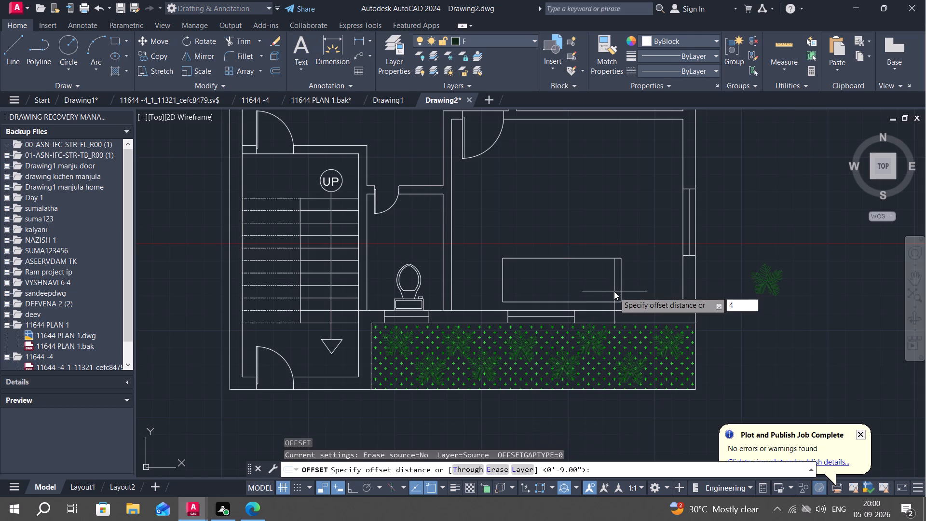
pyautogui.hotkey('shift', '"')
pyautogui.press('Return')
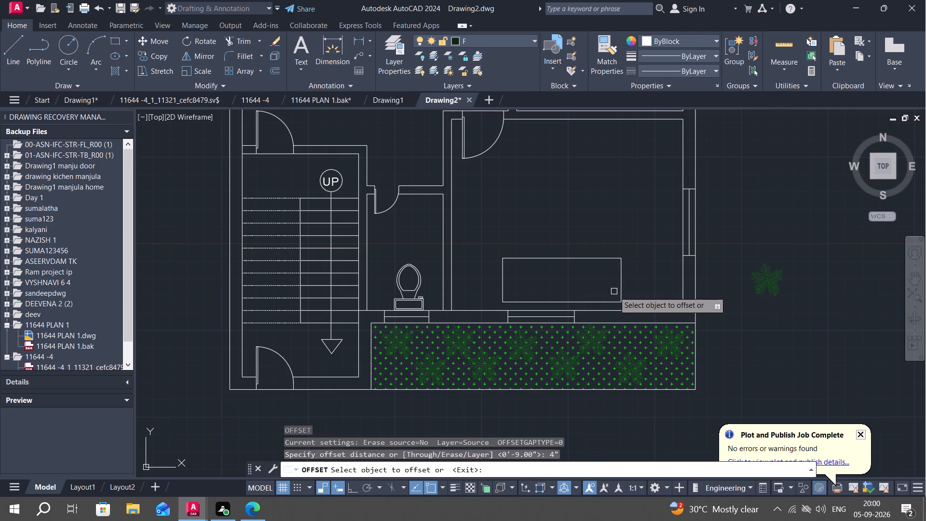
pyautogui.click(557, 257)
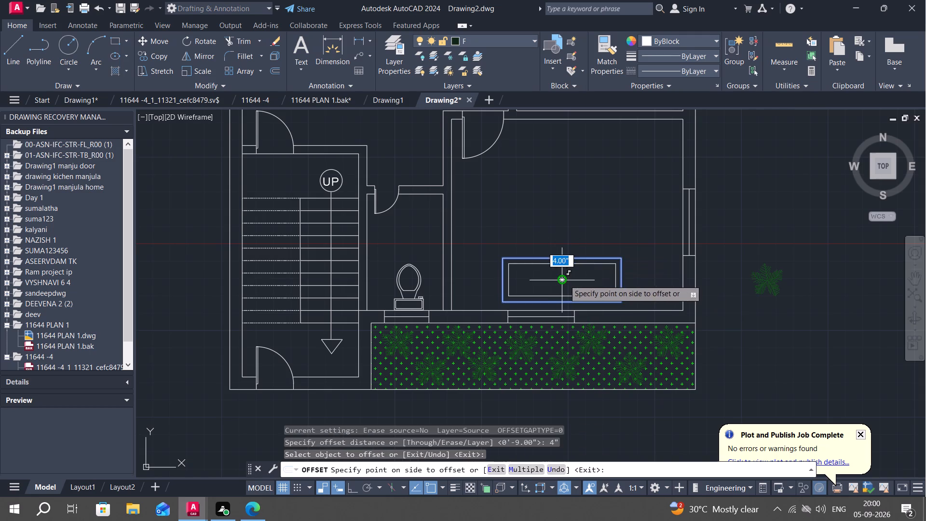
pyautogui.click(565, 280)
pyautogui.press('Escape')
# Open the sofa's inner outline by trimming its top edge and extending its two sides up to the outer rectangle.
pyautogui.write('TR')
pyautogui.press('space')
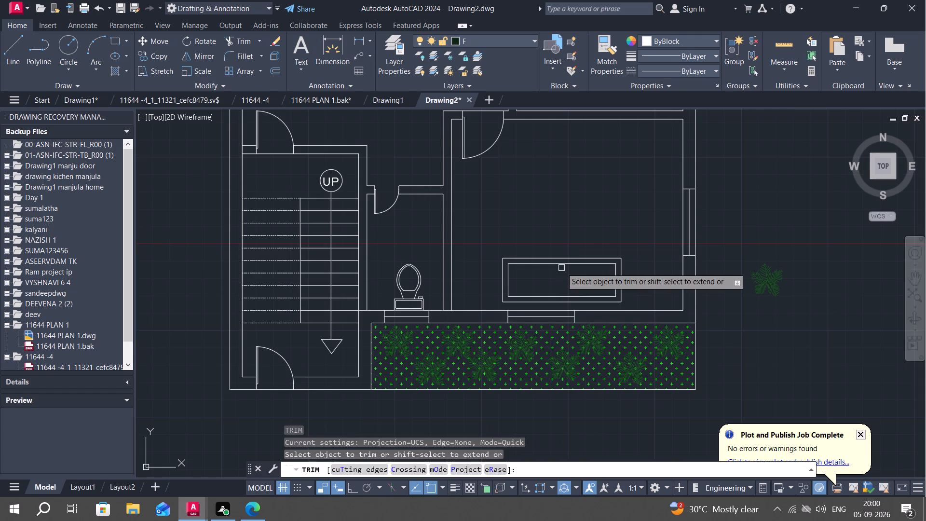
pyautogui.click(565, 265)
pyautogui.press('Escape')
pyautogui.write('EX')
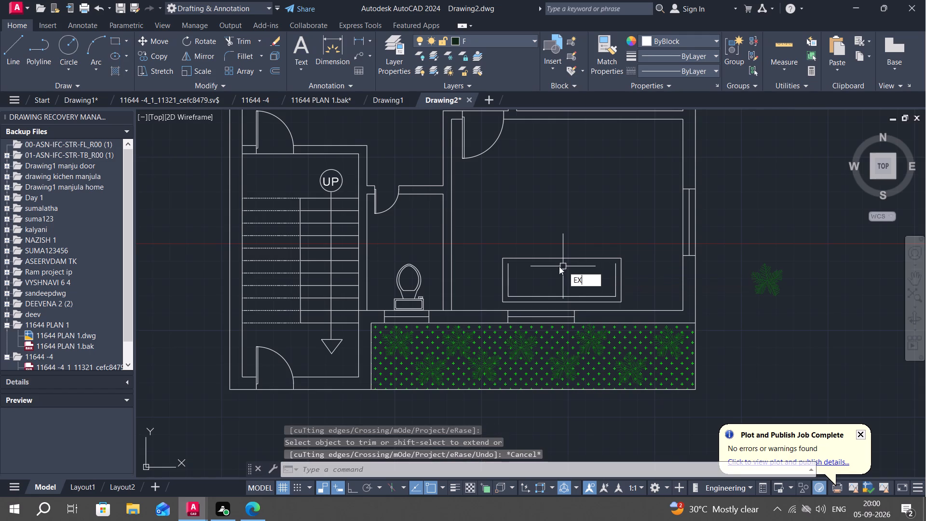
pyautogui.press('space')
pyautogui.click(511, 269)
pyautogui.click(617, 276)
pyautogui.press('Escape')
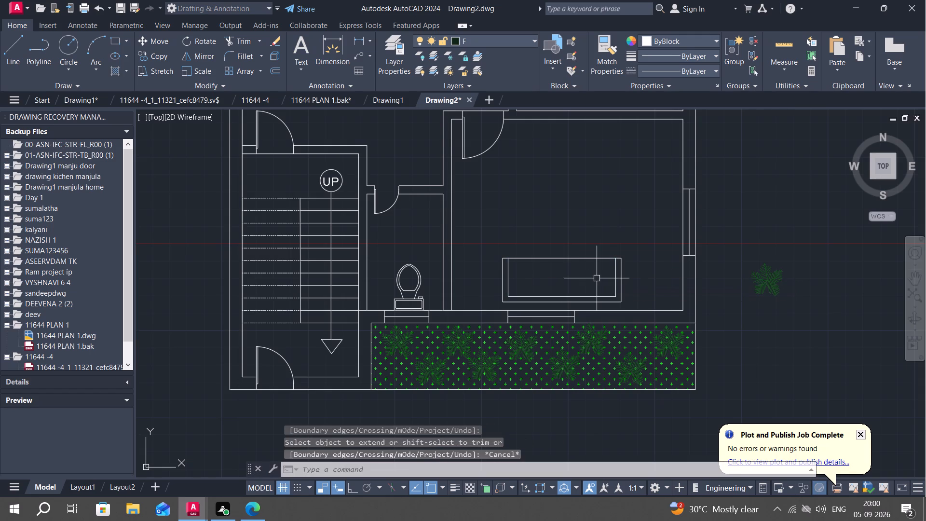
# Draw a smaller table rectangle centred just above the sofa in the large room.
pyautogui.write('REC')
pyautogui.press('space')
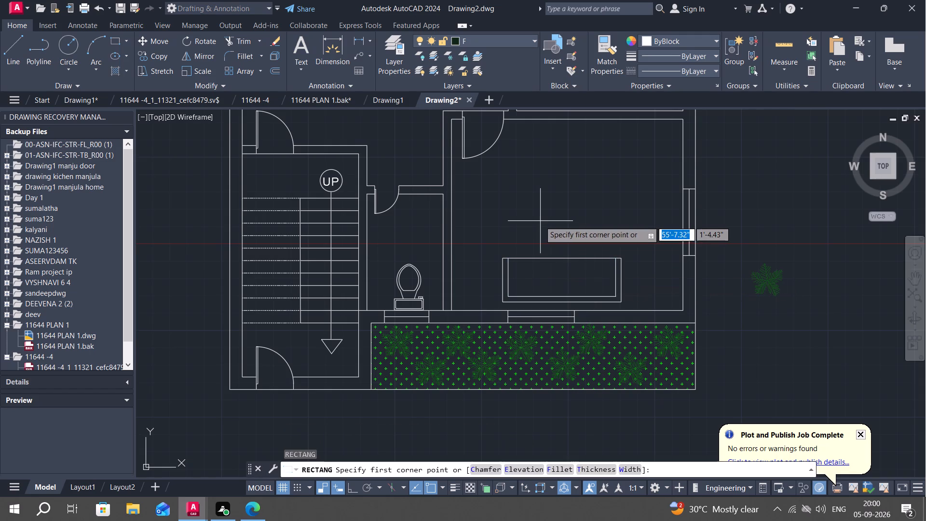
pyautogui.click(528, 220)
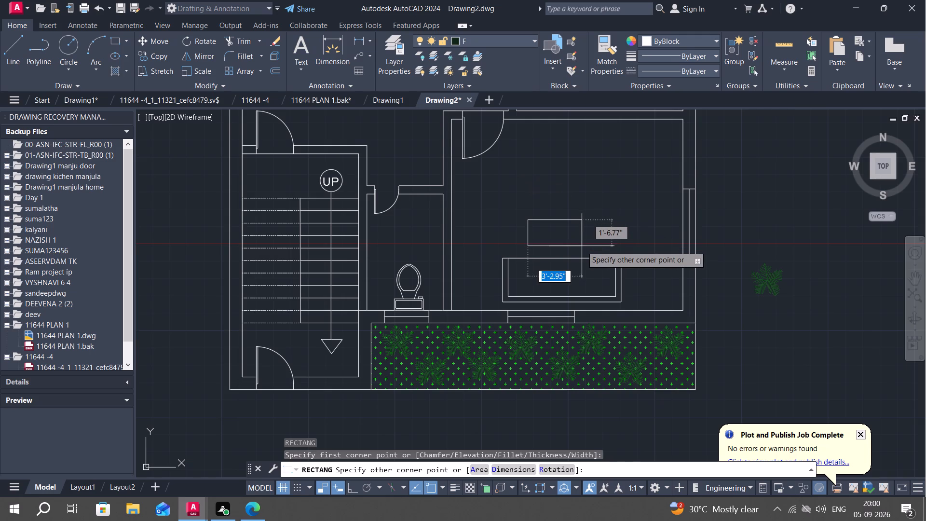
pyautogui.click(591, 247)
pyautogui.press('Escape')
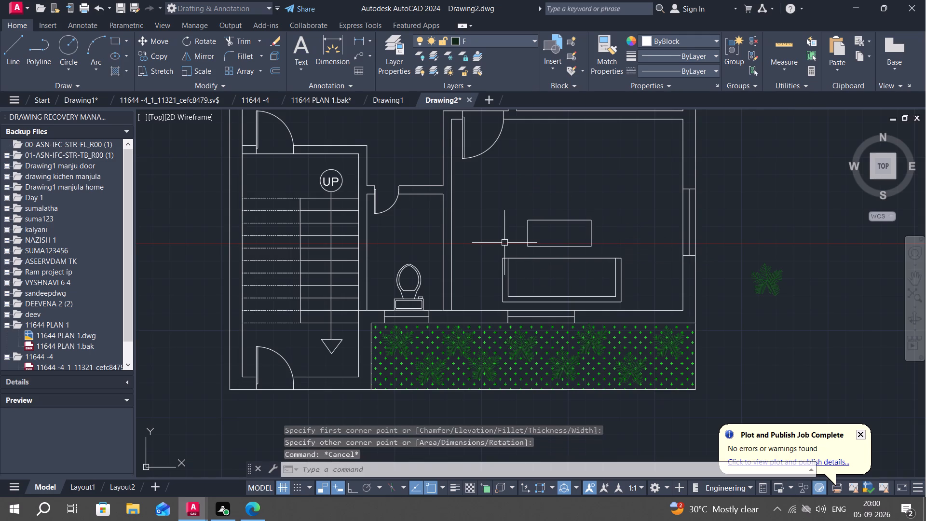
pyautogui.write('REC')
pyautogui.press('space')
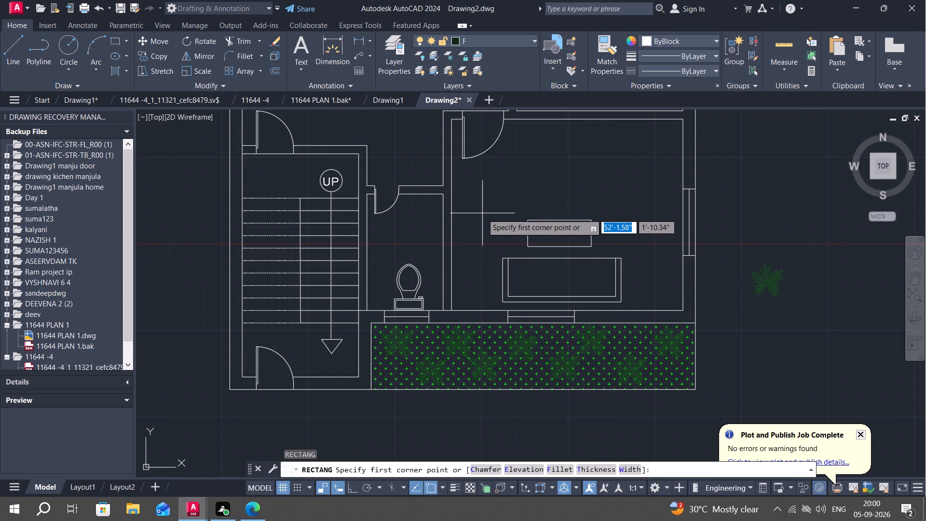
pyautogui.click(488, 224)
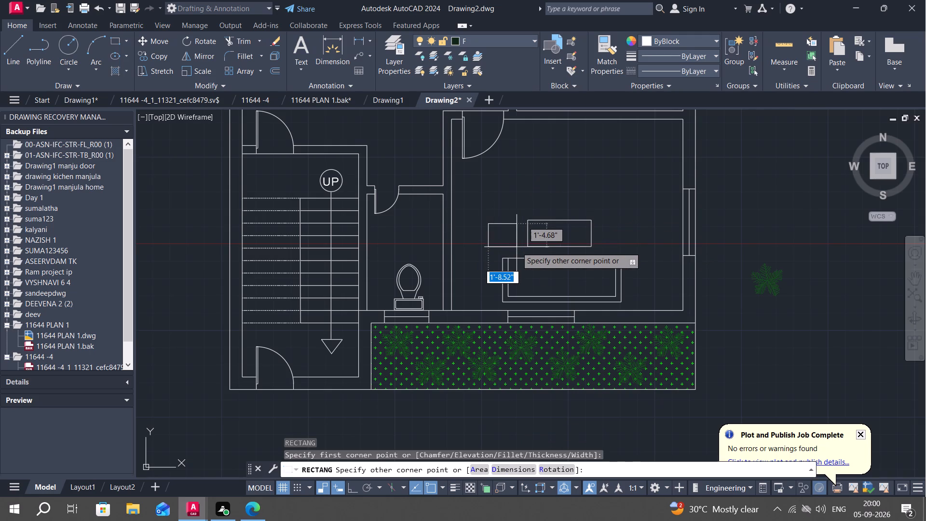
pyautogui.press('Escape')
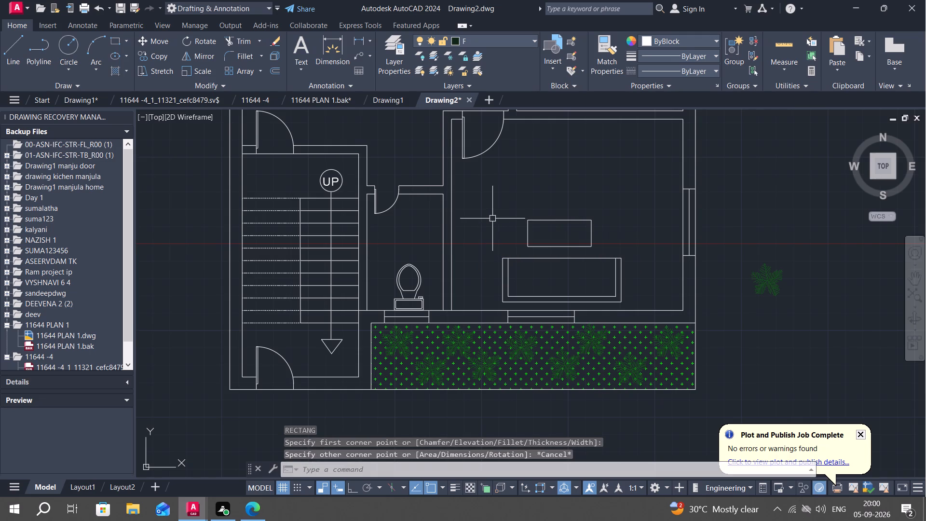
# Draw a chair square about 1'-9" on each side just left of the table rectangle.
pyautogui.press('space')
pyautogui.click(490, 219)
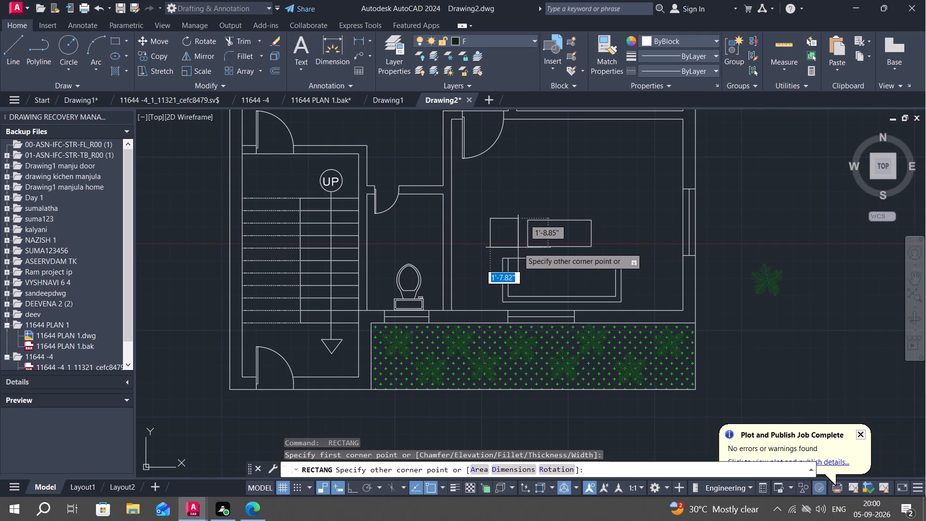
pyautogui.click(520, 248)
pyautogui.press('Escape')
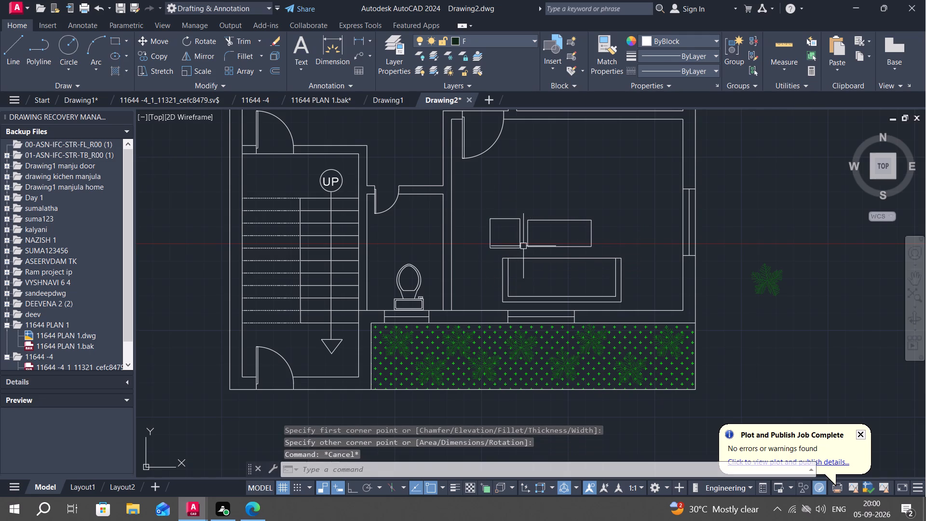
# Copy the chair square about 6'-9" horizontally with Ortho on to the opposite side of the table.
pyautogui.write('CO')
pyautogui.press('space')
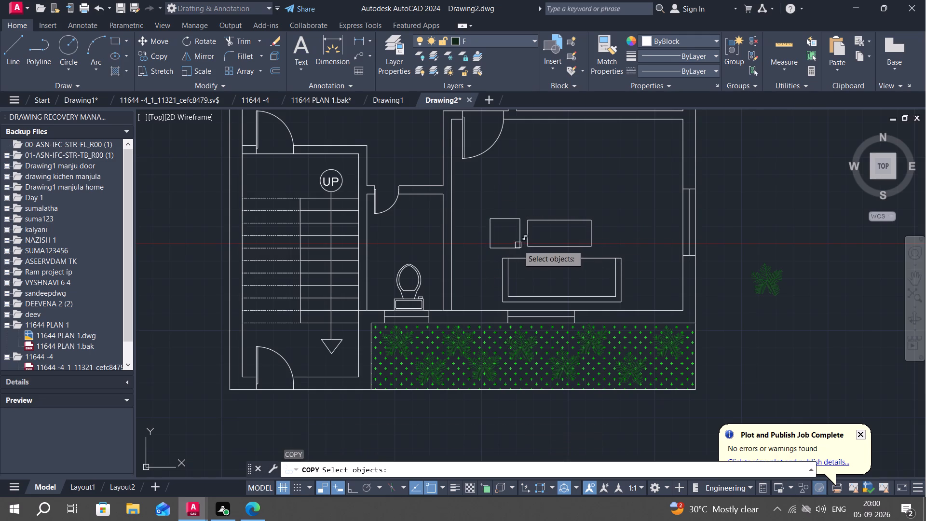
pyautogui.click(518, 245)
pyautogui.rightClick(518, 245)
pyautogui.moveTo(518, 245); pyautogui.dragTo(539, 250)
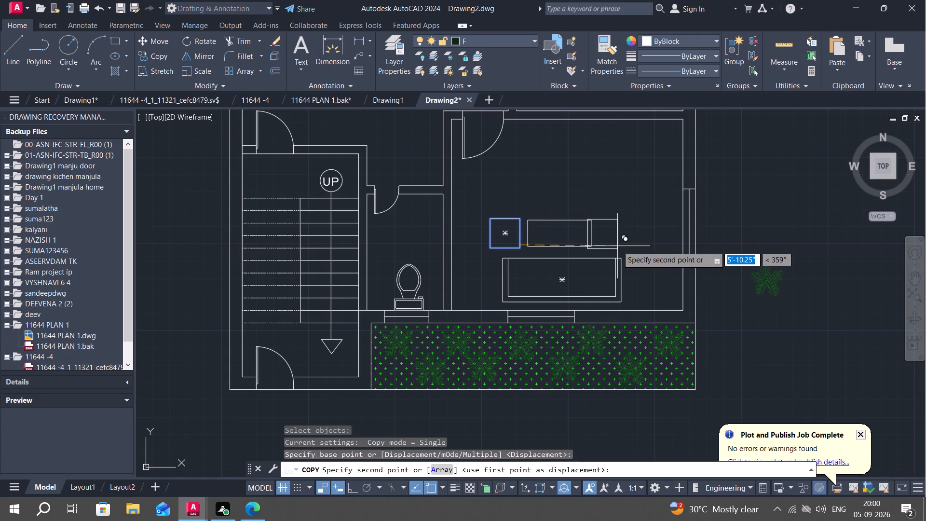
pyautogui.press('F8')
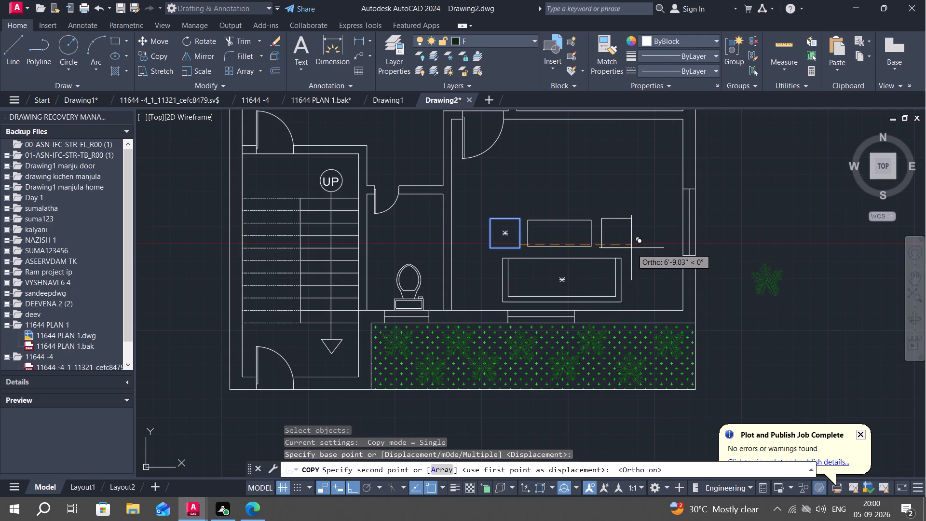
pyautogui.click(631, 248)
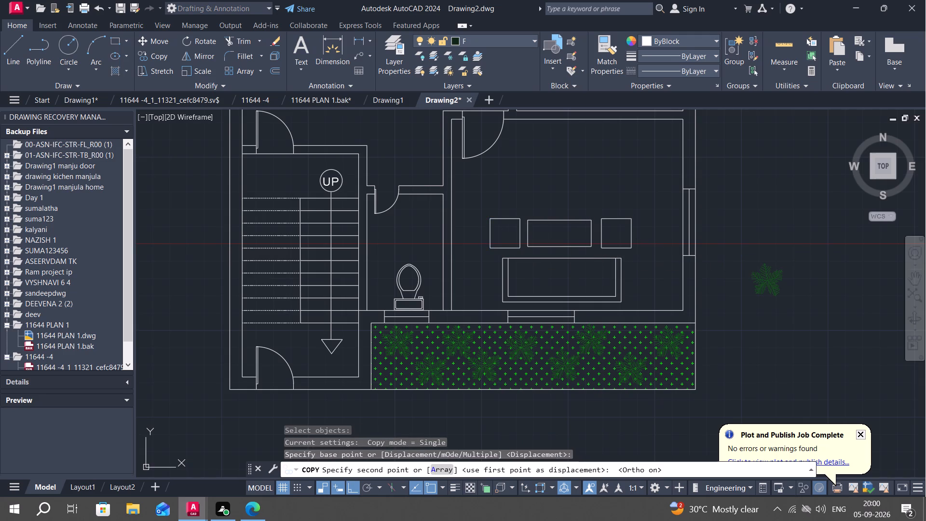
# Offset both chair squares 4" inward.
pyautogui.write('O')
pyautogui.press('space')
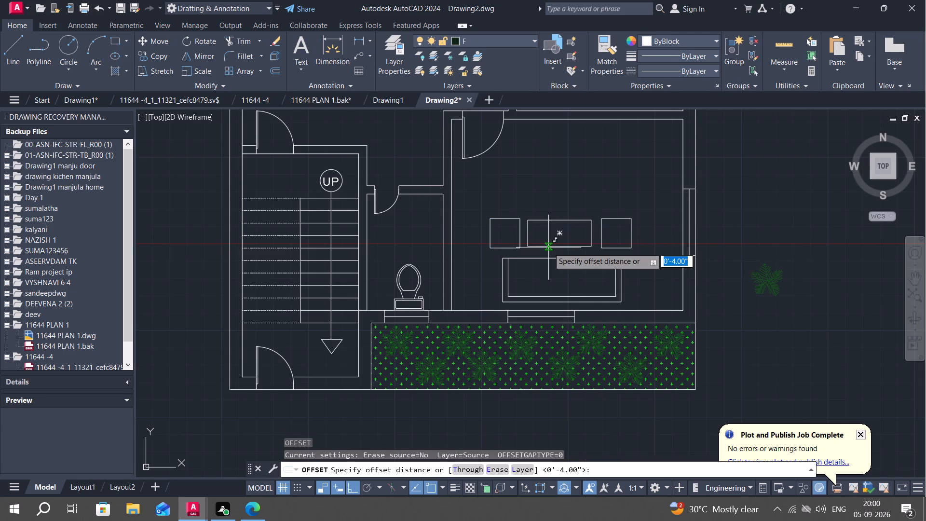
pyautogui.press('space')
pyautogui.click(491, 235)
pyautogui.click(512, 236)
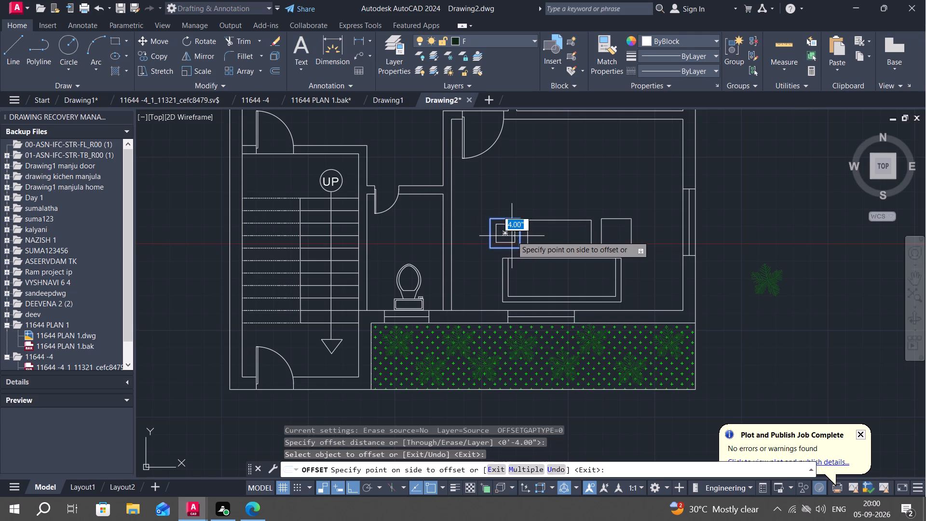
pyautogui.click(630, 233)
pyautogui.click(616, 233)
pyautogui.press('Escape')
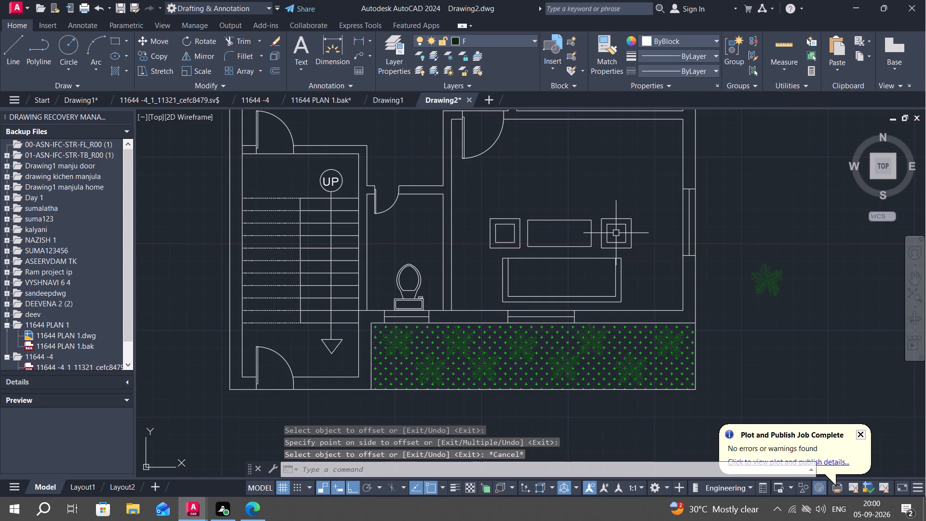
# Trim the side facing the table from the inner square of each chair.
pyautogui.write('TR')
pyautogui.press('space')
pyautogui.click(607, 228)
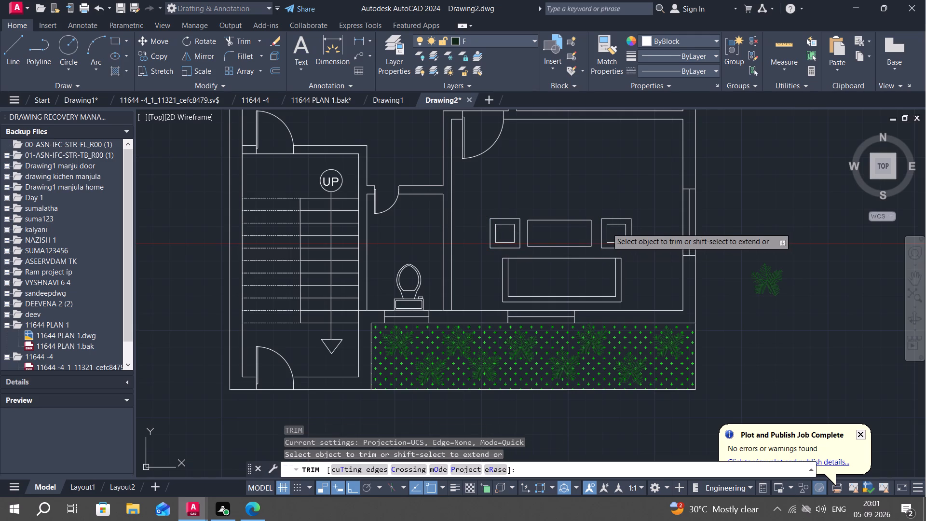
pyautogui.click(512, 233)
pyautogui.press('Escape')
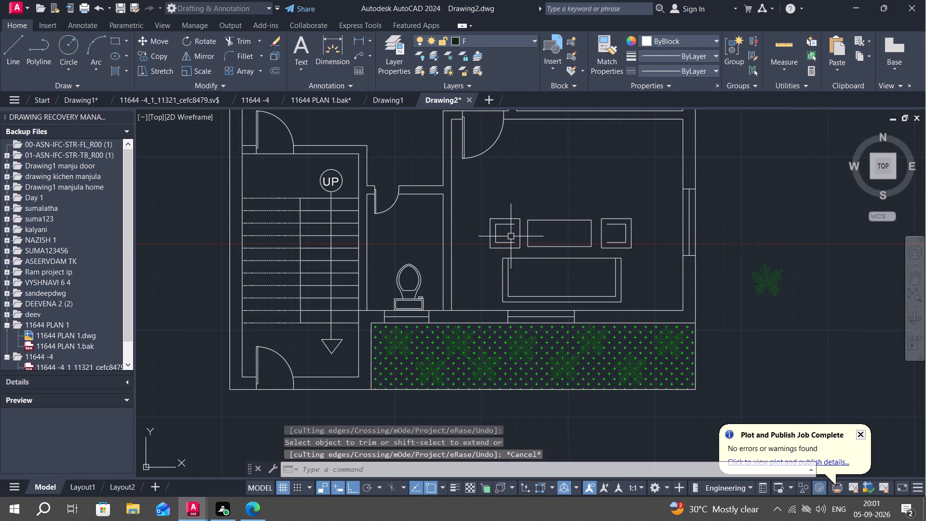
# Extend the upper and lower inner lines of both chairs to the outer edge facing the table.
pyautogui.write('EX')
pyautogui.press('space')
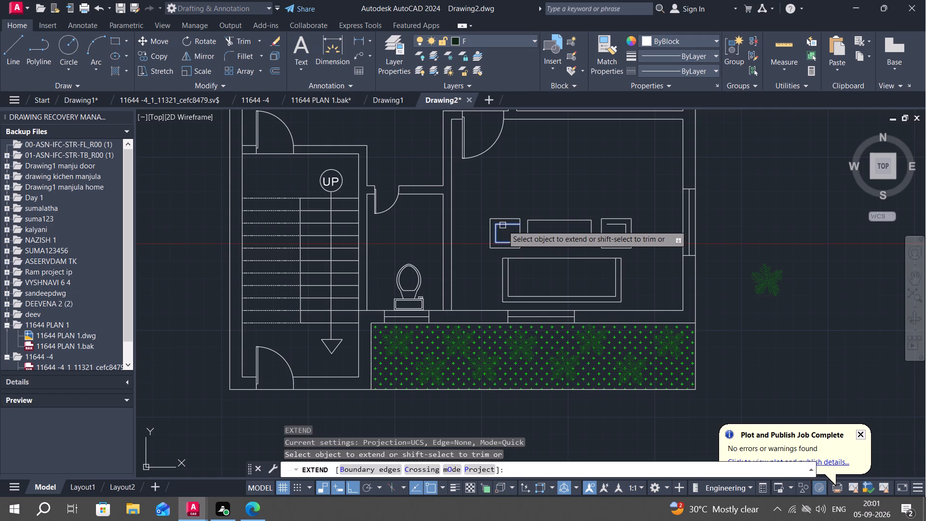
pyautogui.click(503, 225)
pyautogui.click(508, 244)
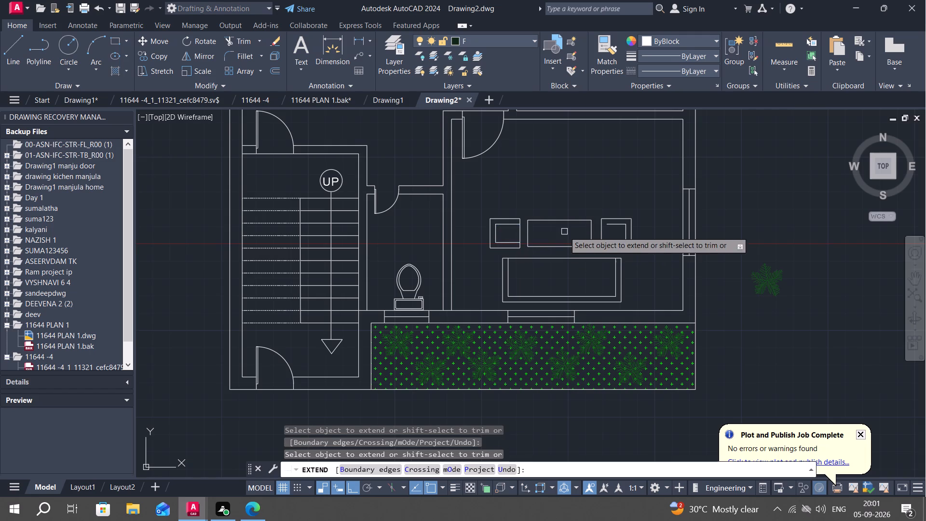
pyautogui.click(611, 226)
pyautogui.click(613, 242)
pyautogui.press('Escape')
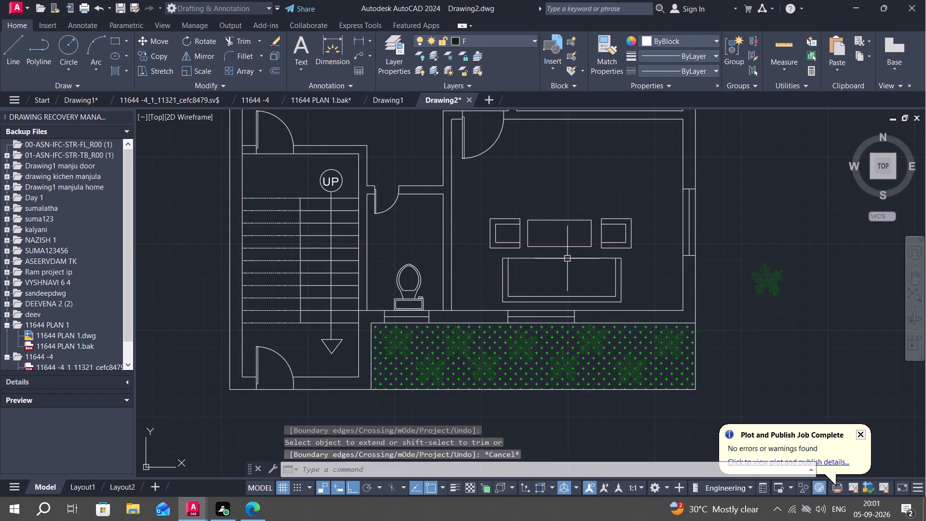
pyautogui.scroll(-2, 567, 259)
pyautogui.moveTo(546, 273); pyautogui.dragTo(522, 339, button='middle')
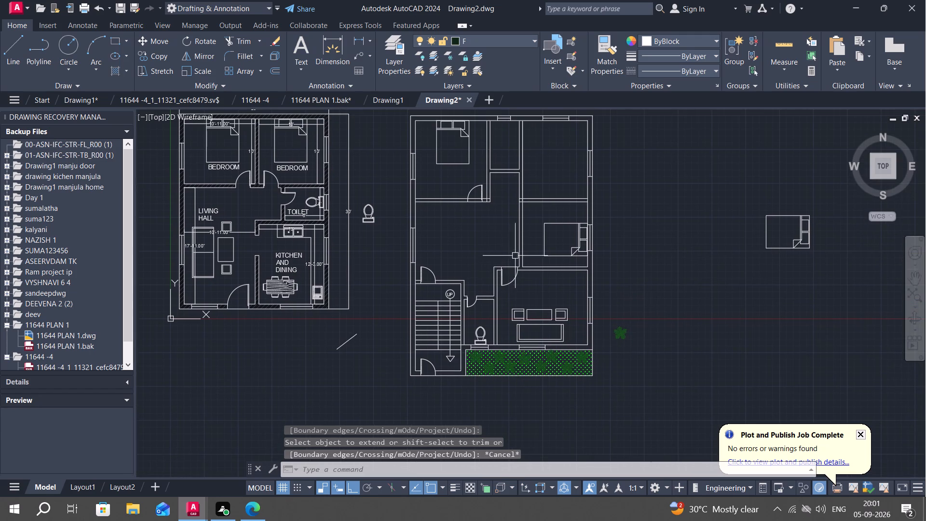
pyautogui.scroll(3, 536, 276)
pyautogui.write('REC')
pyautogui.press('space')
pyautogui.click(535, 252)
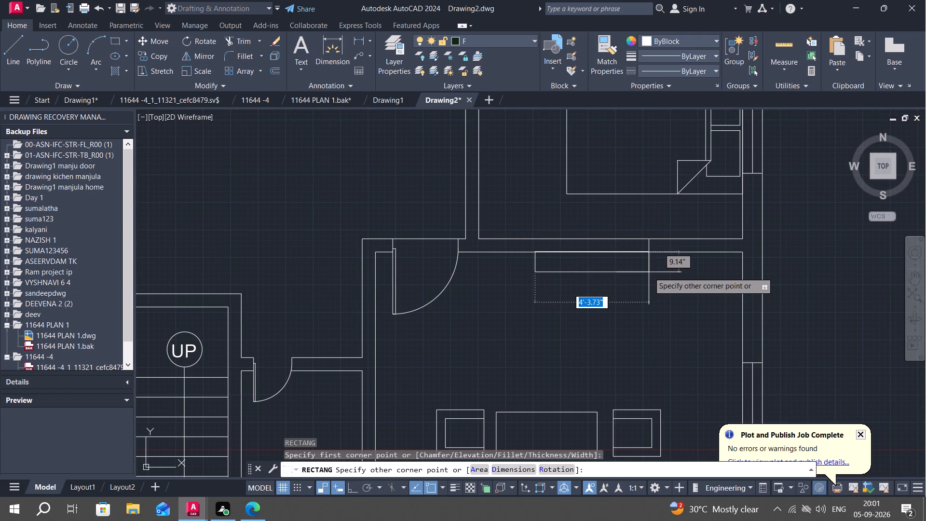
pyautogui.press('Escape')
# Draw a long, shallow rectangle against the inner face of the sofa room's upper wall, opposite the table and chairs.
pyautogui.press('space')
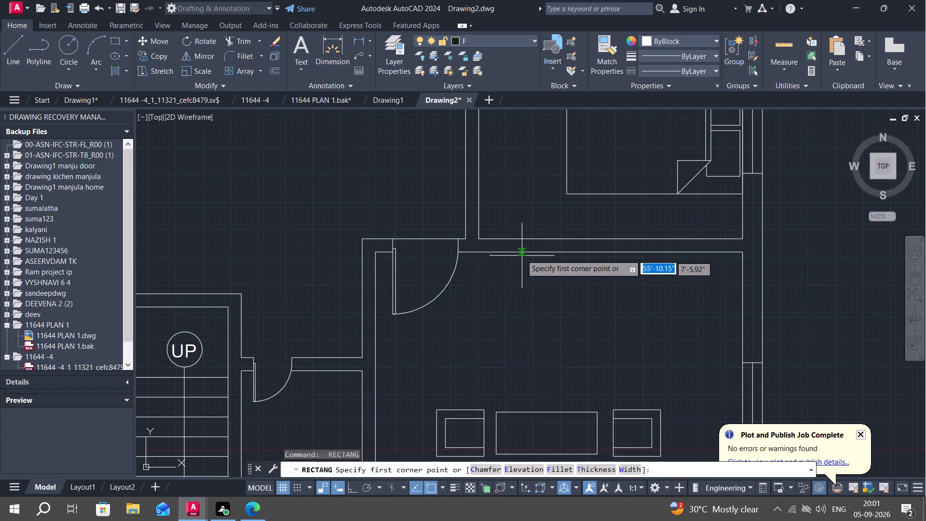
pyautogui.click(516, 253)
pyautogui.click(629, 283)
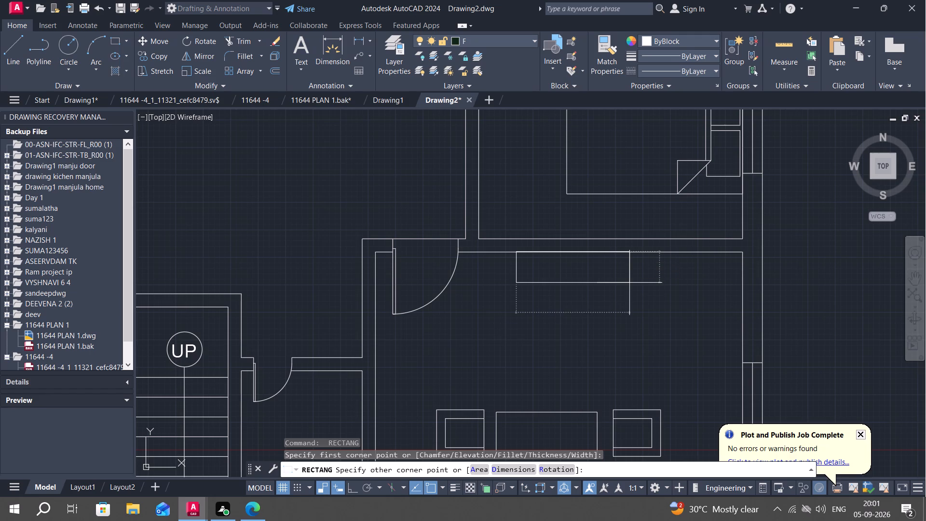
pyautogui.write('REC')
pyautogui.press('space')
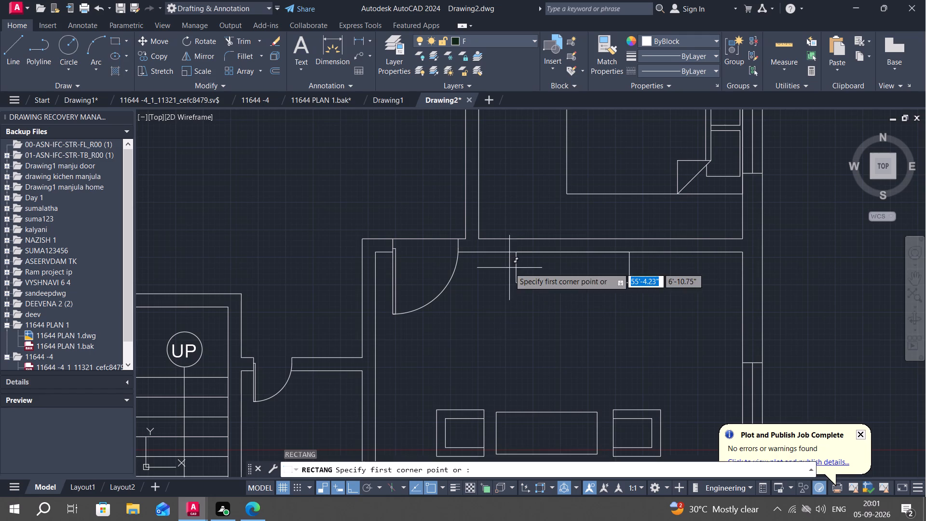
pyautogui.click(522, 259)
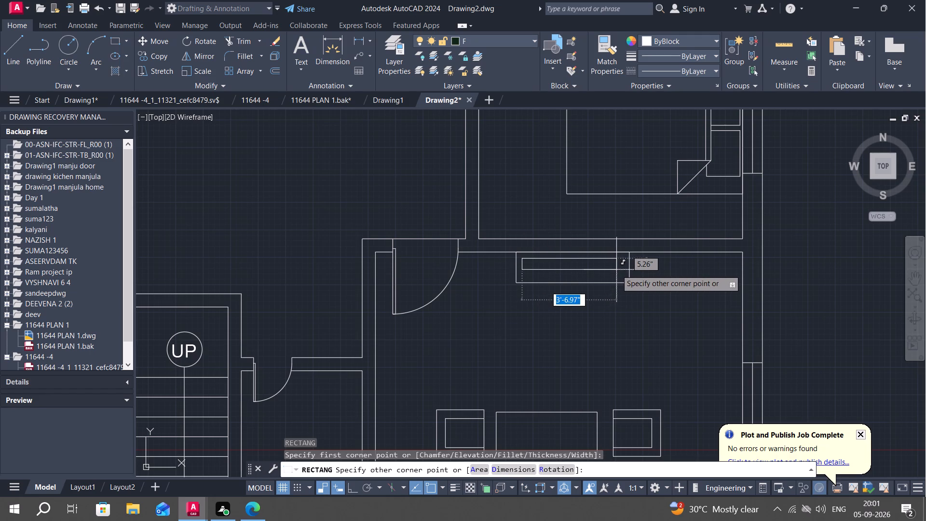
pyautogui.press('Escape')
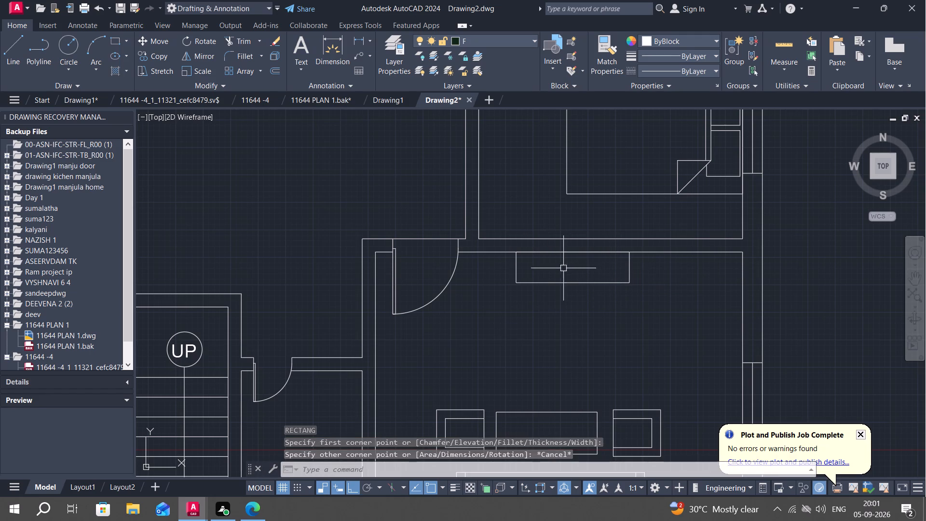
# Draw a smaller rectangle about 3'-7.6" by 5" inside the rectangle against the upper wall.
pyautogui.press('space')
pyautogui.click(524, 266)
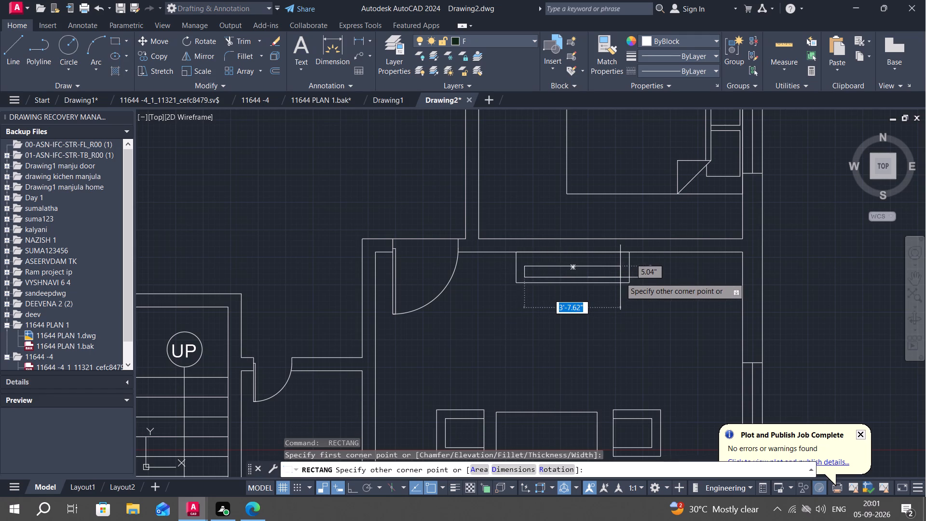
pyautogui.click(621, 277)
pyautogui.press('Escape')
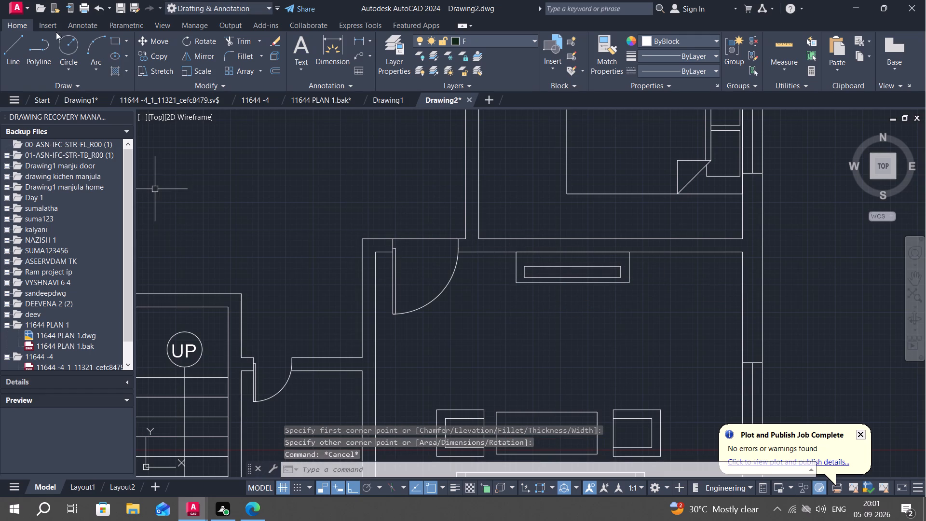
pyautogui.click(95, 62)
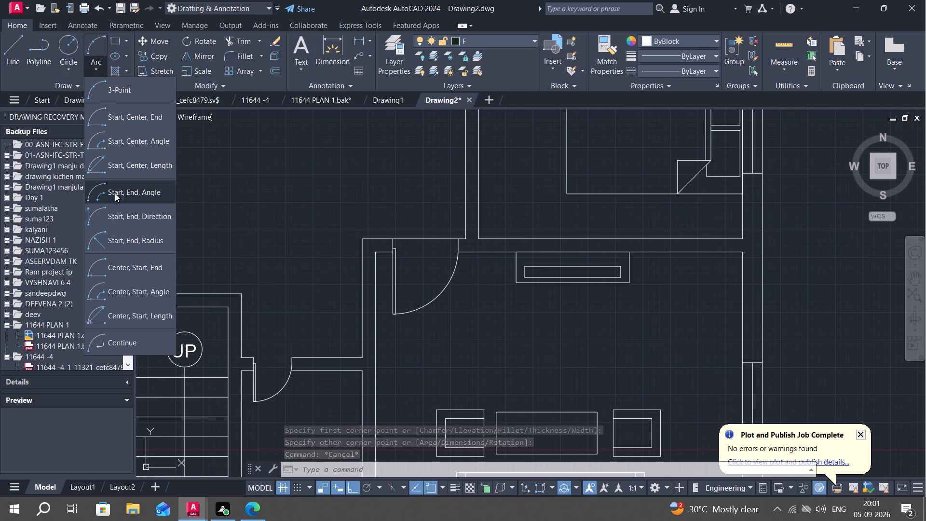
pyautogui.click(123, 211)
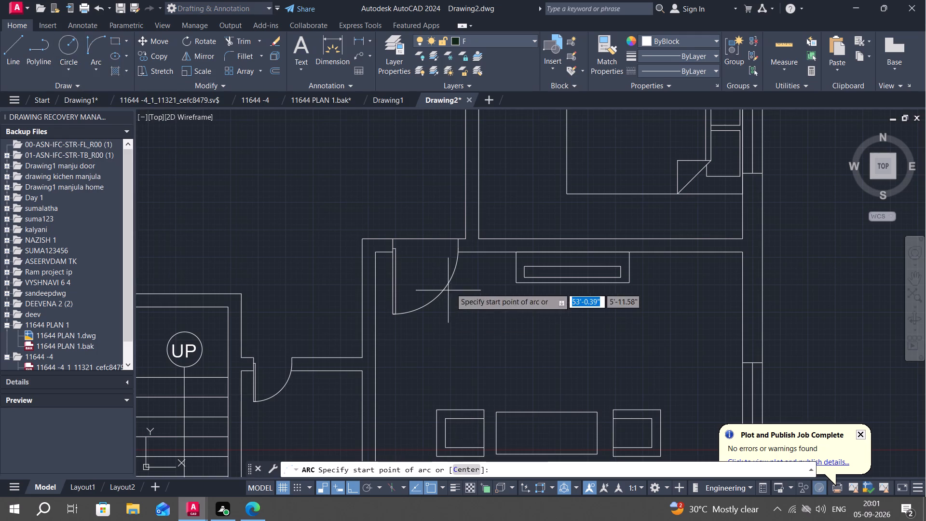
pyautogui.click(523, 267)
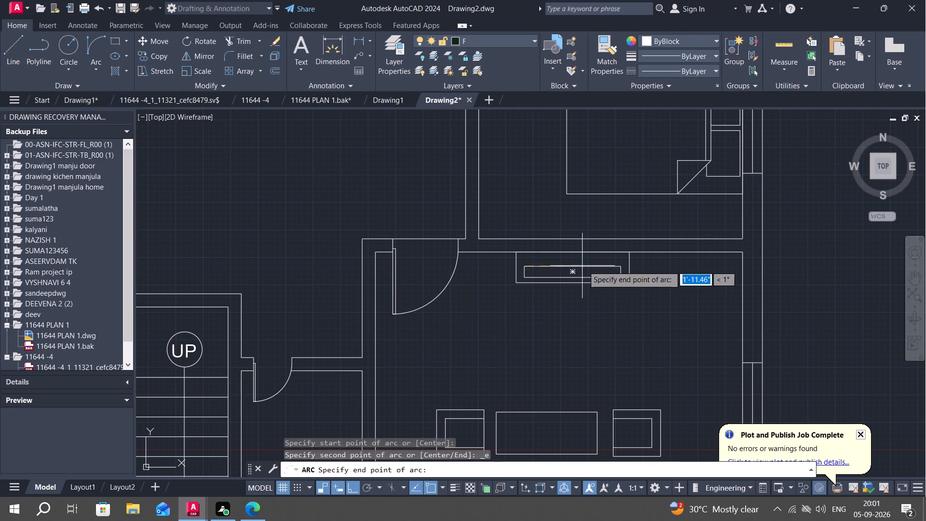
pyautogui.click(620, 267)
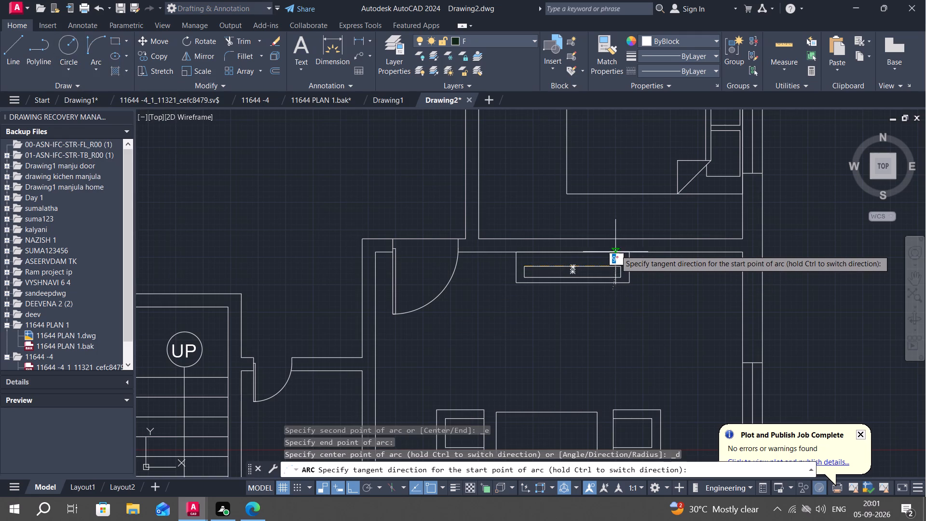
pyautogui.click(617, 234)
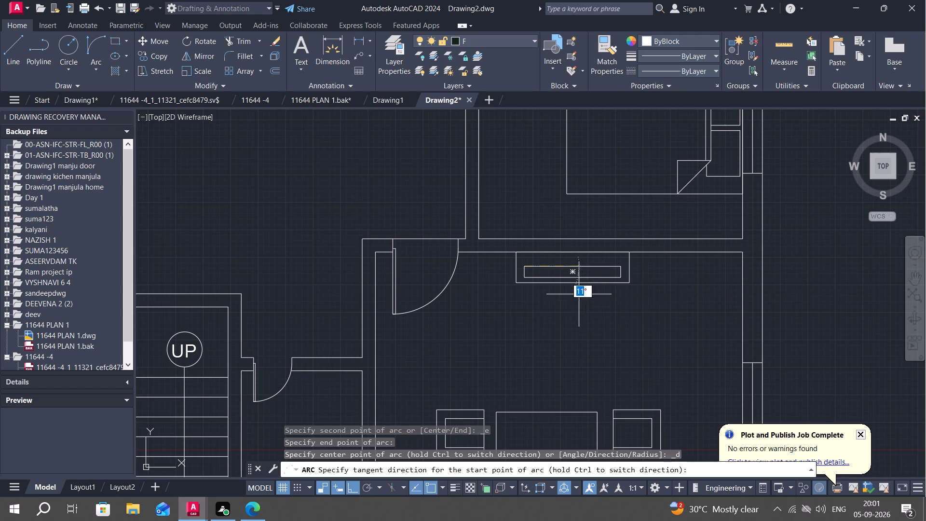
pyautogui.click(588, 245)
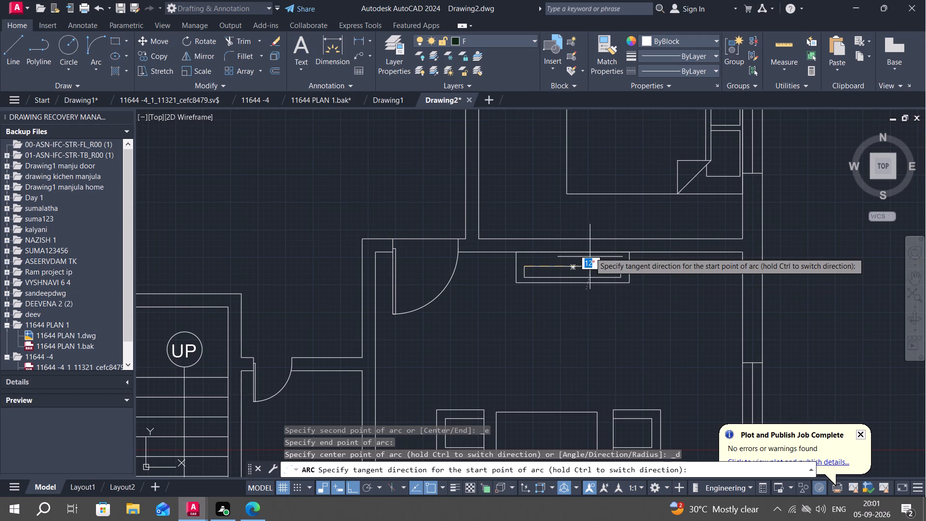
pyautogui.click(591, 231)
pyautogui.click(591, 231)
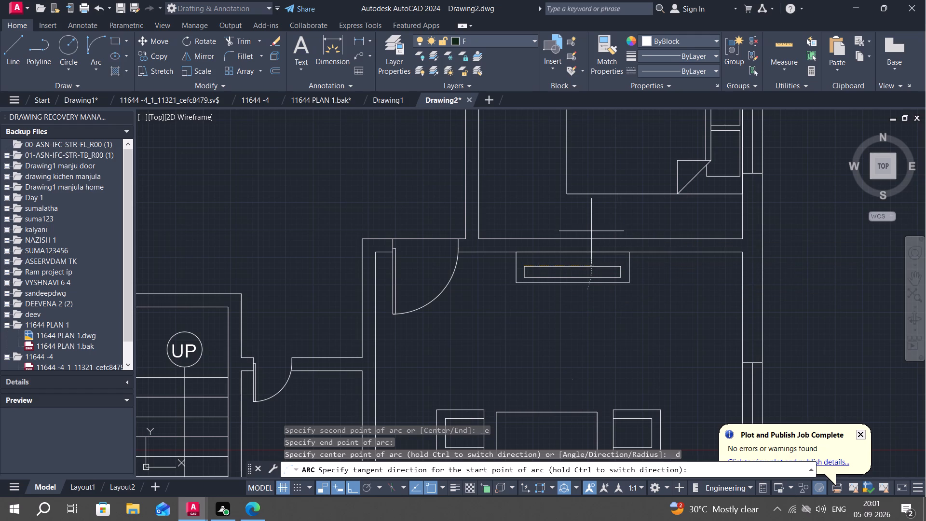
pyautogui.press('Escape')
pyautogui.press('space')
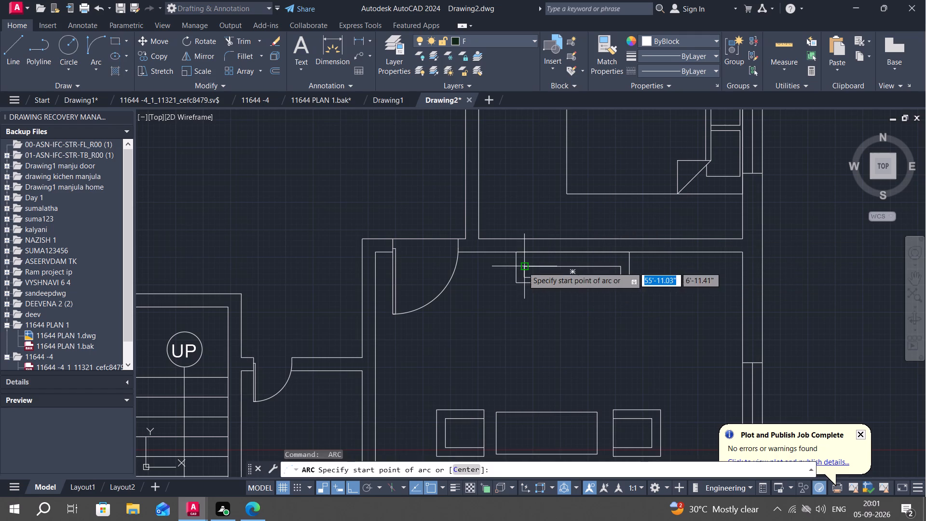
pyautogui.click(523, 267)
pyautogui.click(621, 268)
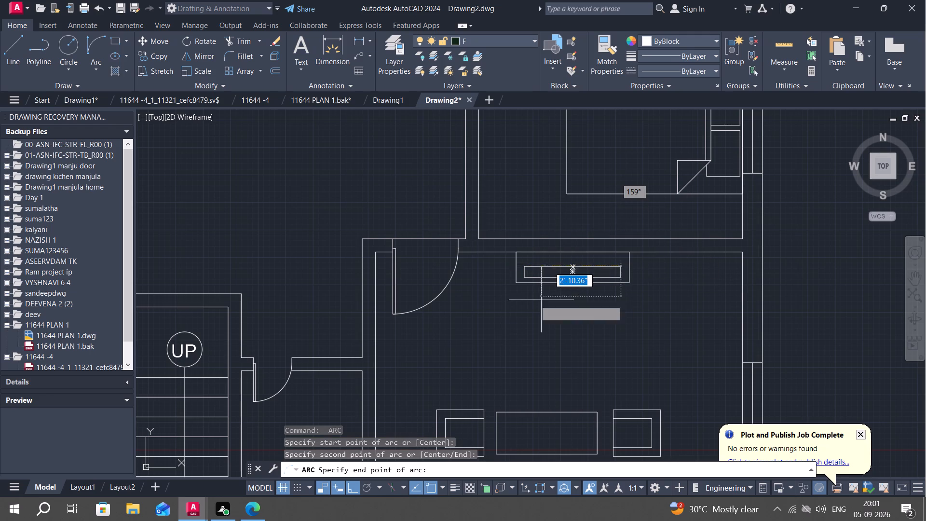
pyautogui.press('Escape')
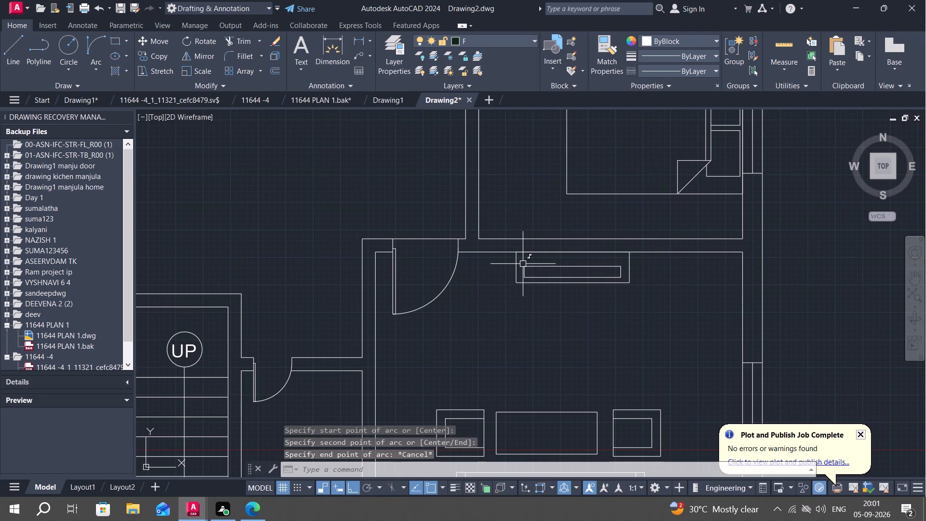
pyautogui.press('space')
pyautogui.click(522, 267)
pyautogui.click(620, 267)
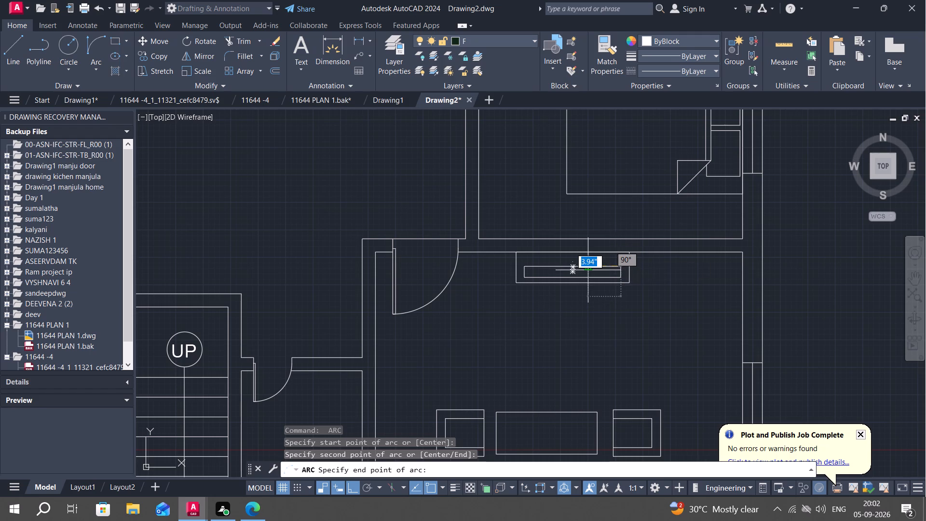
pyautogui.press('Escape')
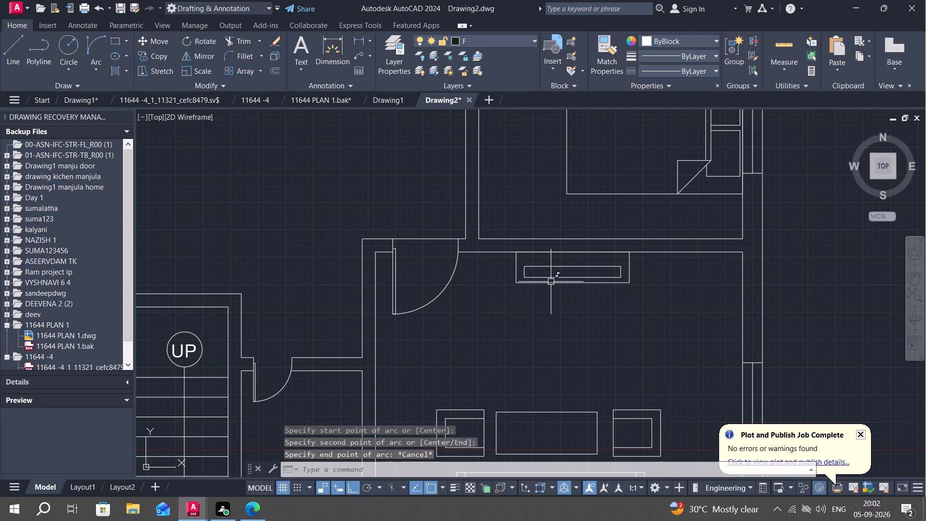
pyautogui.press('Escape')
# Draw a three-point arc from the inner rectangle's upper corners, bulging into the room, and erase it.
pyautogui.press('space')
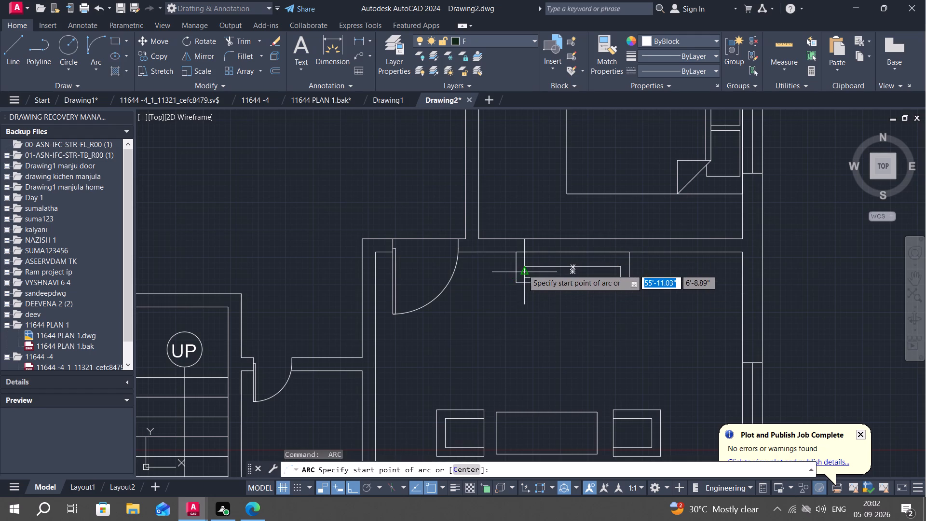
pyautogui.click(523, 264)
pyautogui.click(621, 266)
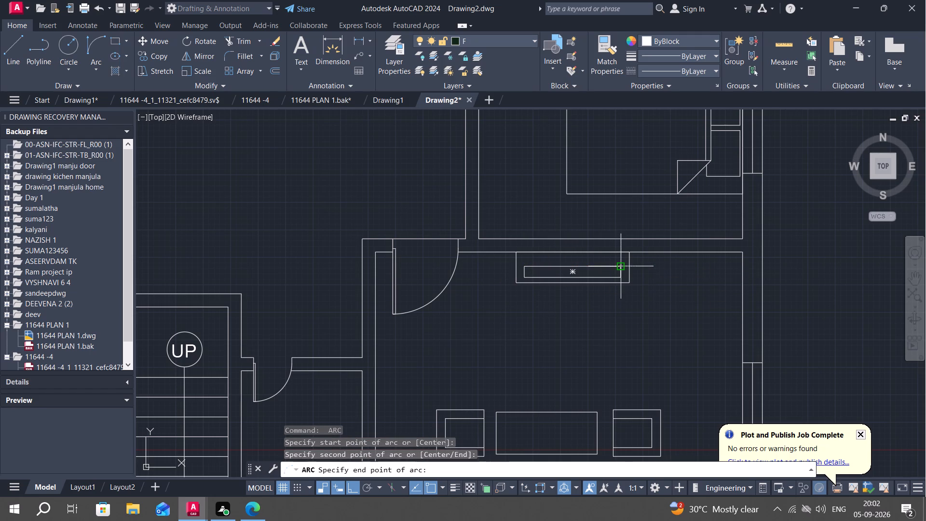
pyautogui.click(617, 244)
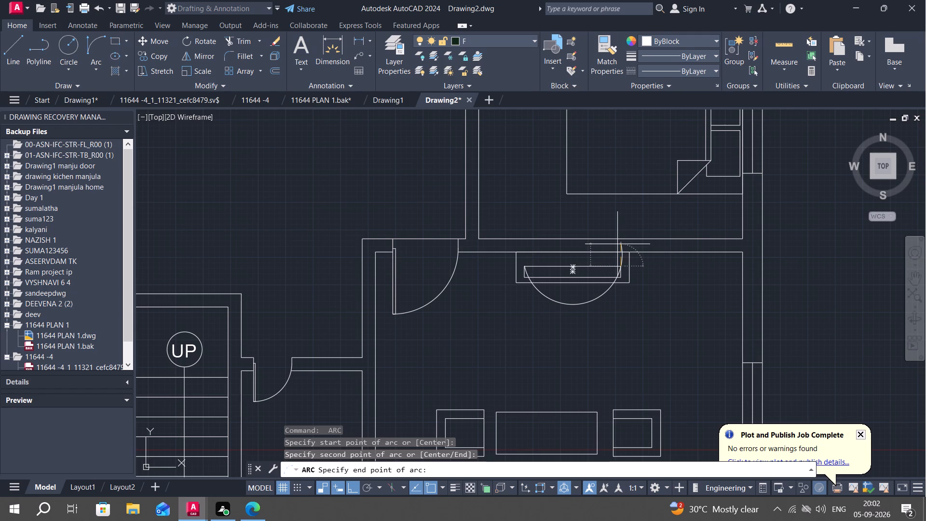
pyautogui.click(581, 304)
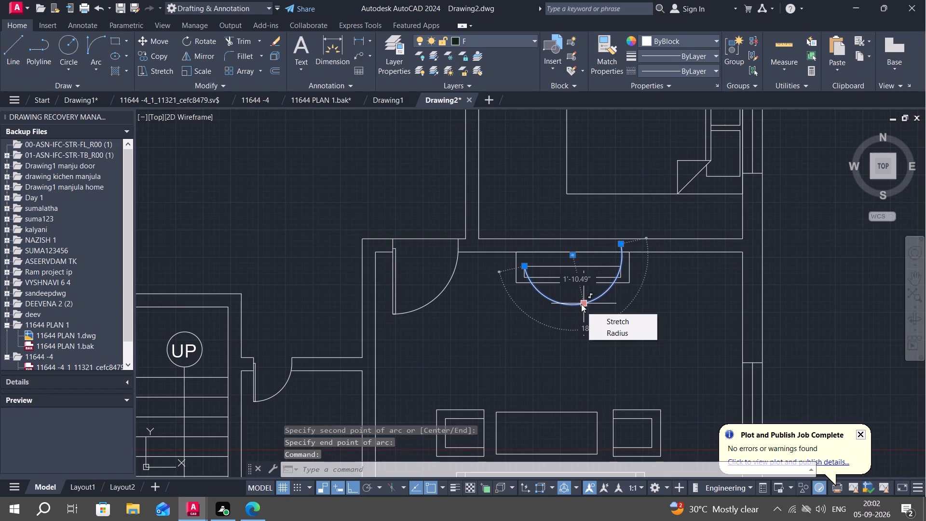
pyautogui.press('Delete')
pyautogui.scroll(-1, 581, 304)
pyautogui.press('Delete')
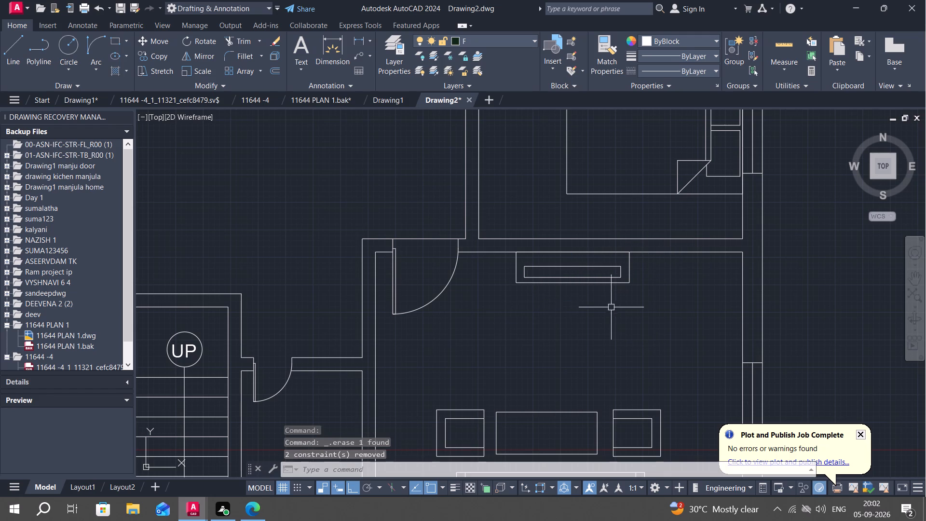
# Trim the upper wall line across the door opening of the upper-left bedroom.
pyautogui.scroll(-2, 507, 282)
pyautogui.moveTo(452, 227); pyautogui.dragTo(461, 340, button='middle')
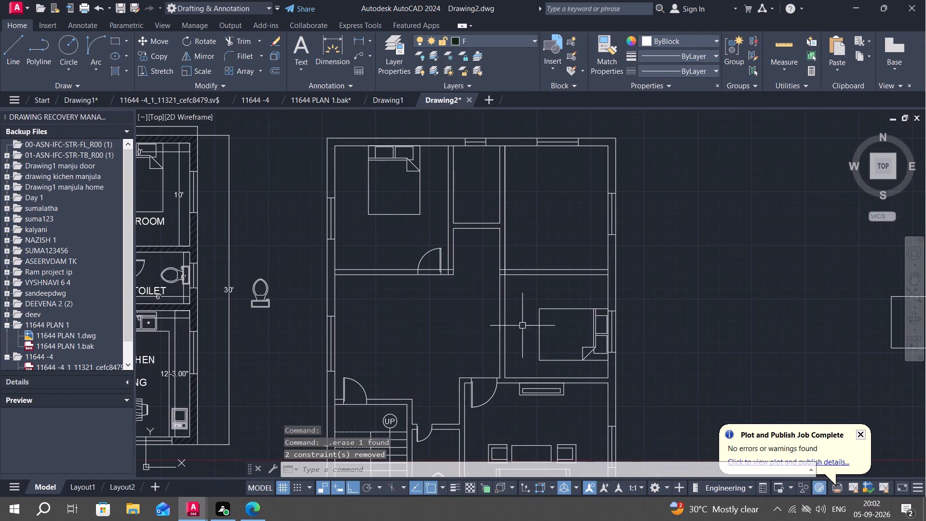
pyautogui.moveTo(450, 358); pyautogui.dragTo(458, 356, button='middle')
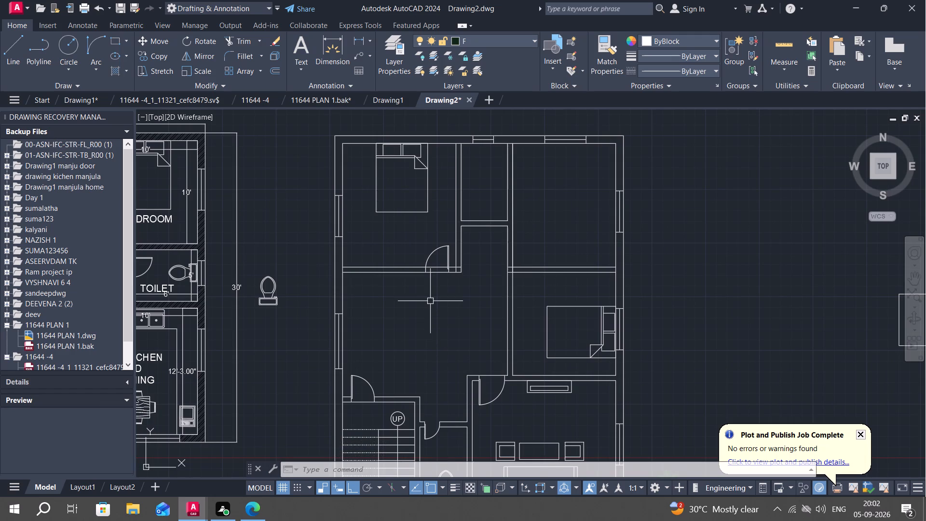
pyautogui.write('TR')
pyautogui.press('space')
pyautogui.click(440, 266)
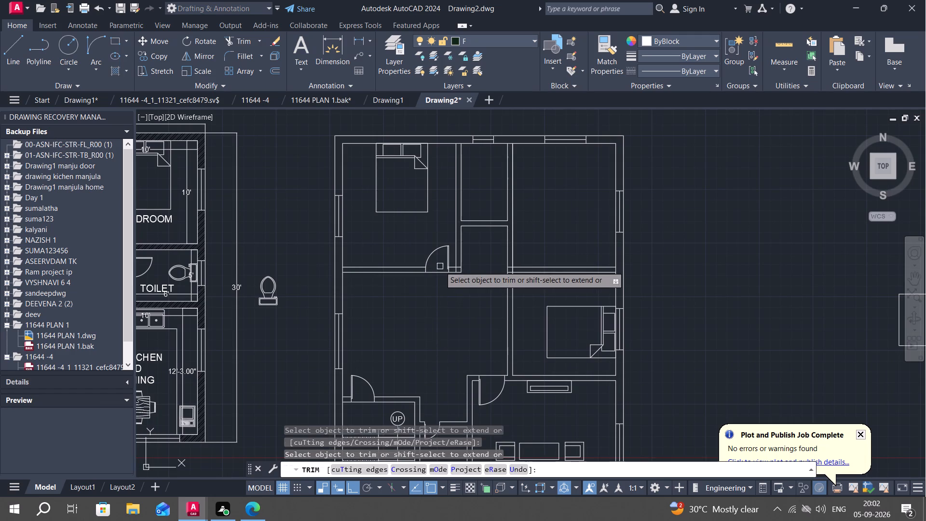
pyautogui.scroll(6, 447, 269)
pyautogui.click(439, 236)
pyautogui.press('Escape')
# Draw two short lines across the wall between the two narrow central rooms, about 2'-6.55" apart.
pyautogui.scroll(-3, 428, 320)
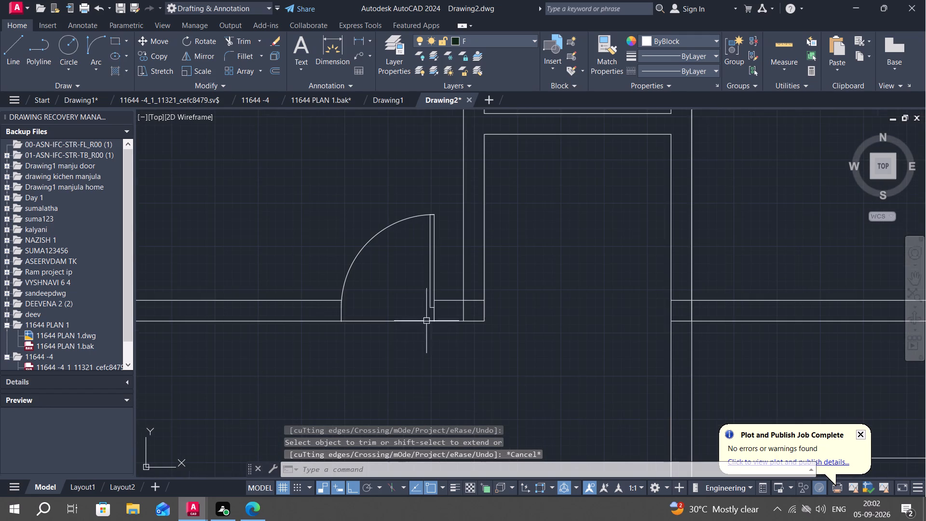
pyautogui.scroll(-2, 413, 350)
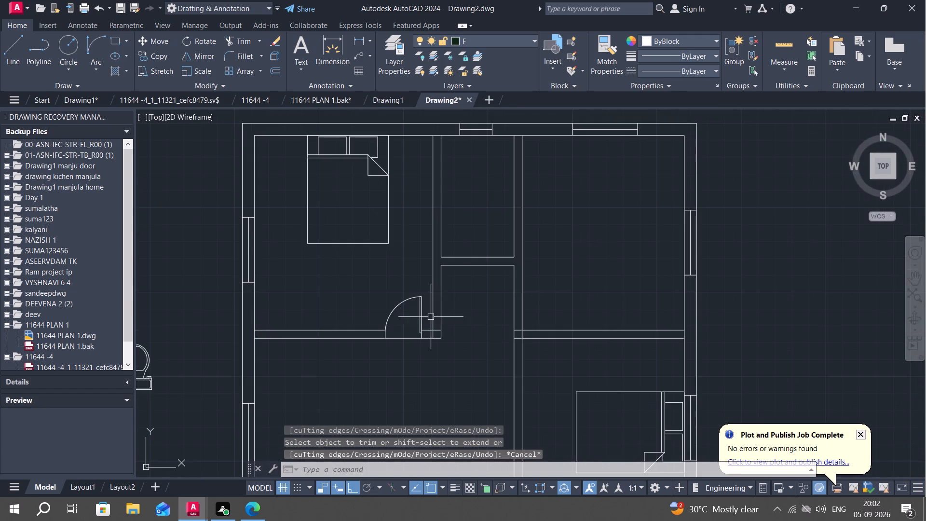
pyautogui.scroll(2, 460, 270)
pyautogui.press('l')
pyautogui.press('space')
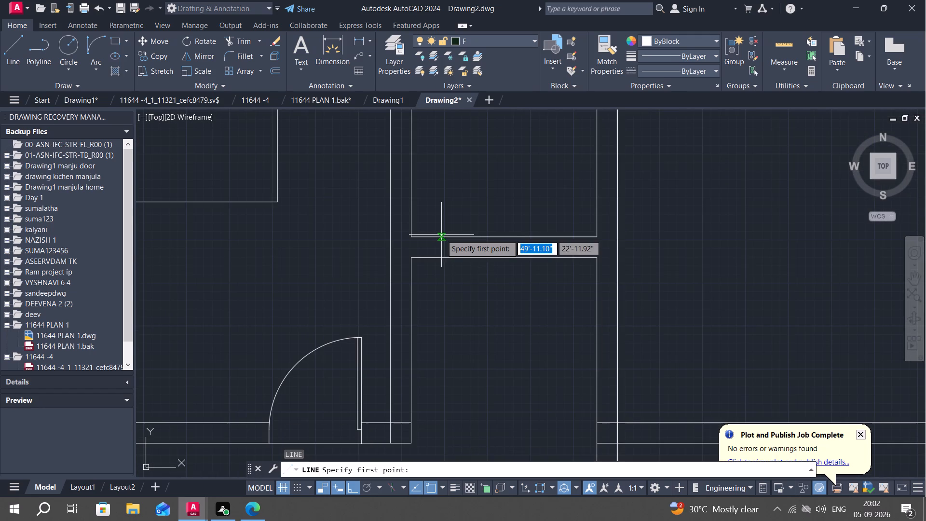
pyautogui.click(444, 237)
pyautogui.click(444, 257)
pyautogui.press('Escape')
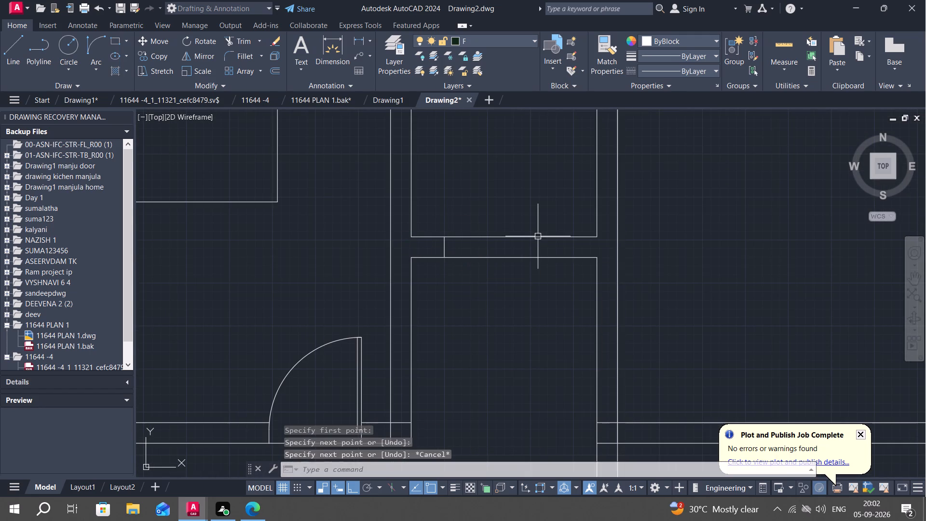
pyautogui.press('space')
pyautogui.click(549, 236)
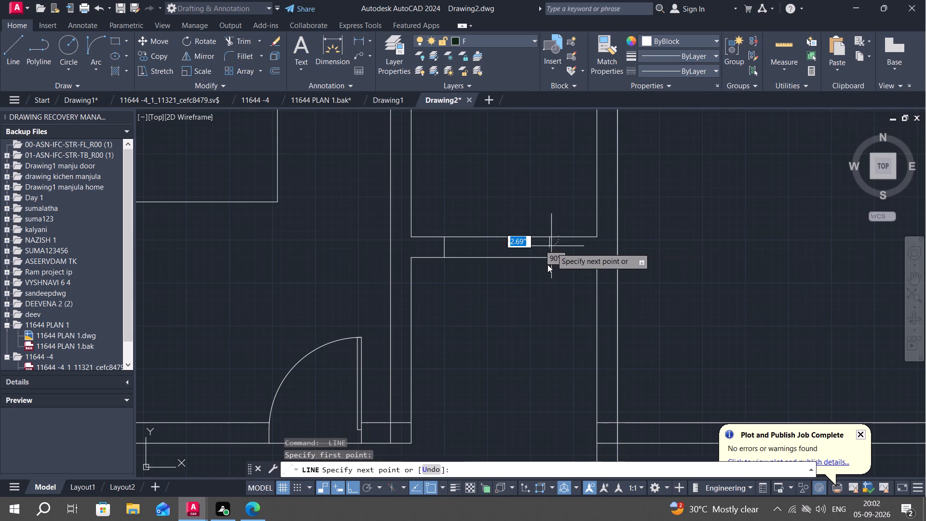
pyautogui.click(550, 255)
pyautogui.press('Escape')
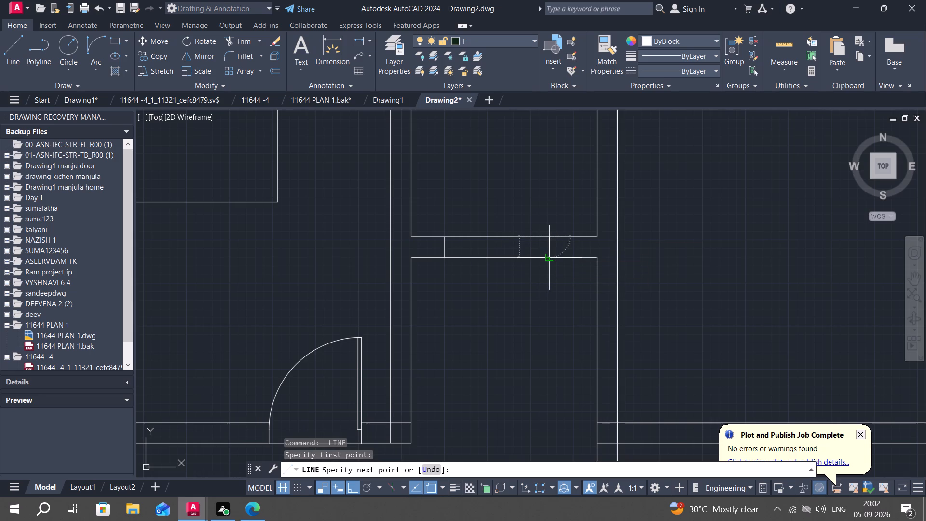
pyautogui.press('Escape')
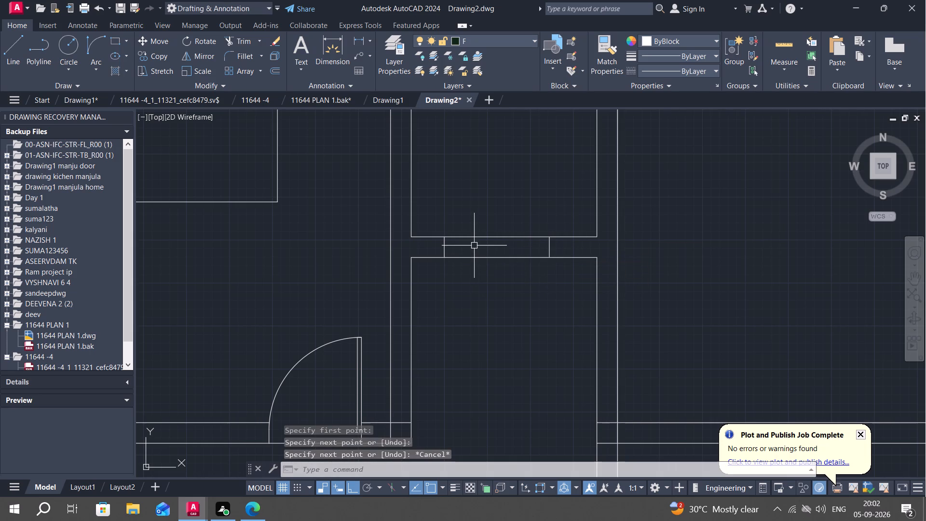
# Draw two crossing diagonals between the opposite corners of the opening marked in the wall between the central rooms.
pyautogui.press('l')
pyautogui.press('space')
pyautogui.click(446, 236)
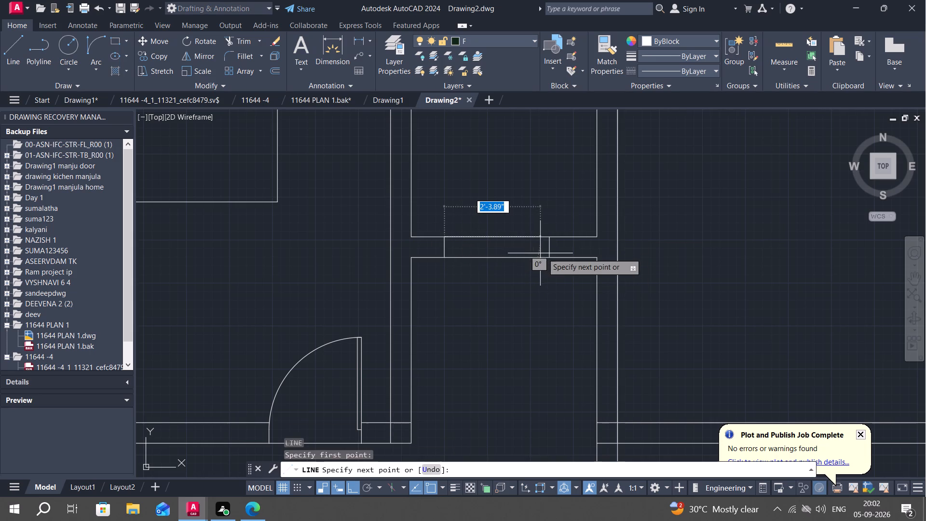
pyautogui.click(548, 255)
pyautogui.press('Escape')
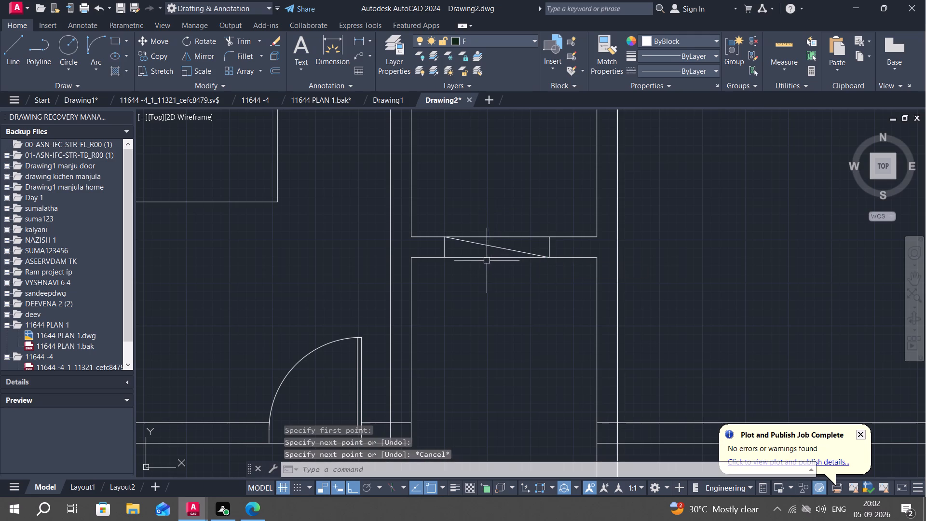
pyautogui.press('space')
pyautogui.click(446, 257)
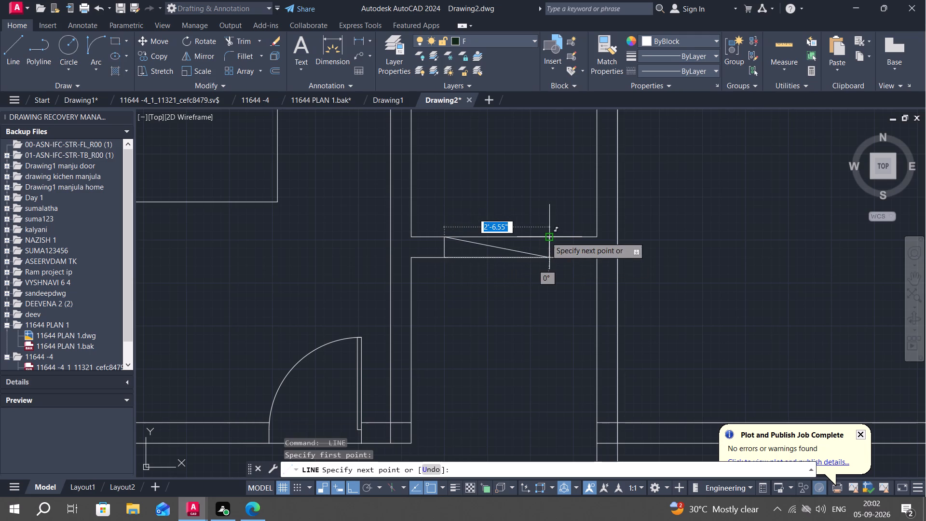
pyautogui.click(547, 237)
pyautogui.press('Escape')
# Rotate the upper-left bedroom door 270° about its hinge corner at the wall.
pyautogui.scroll(-1, 508, 298)
pyautogui.moveTo(503, 307); pyautogui.dragTo(493, 241, button='middle')
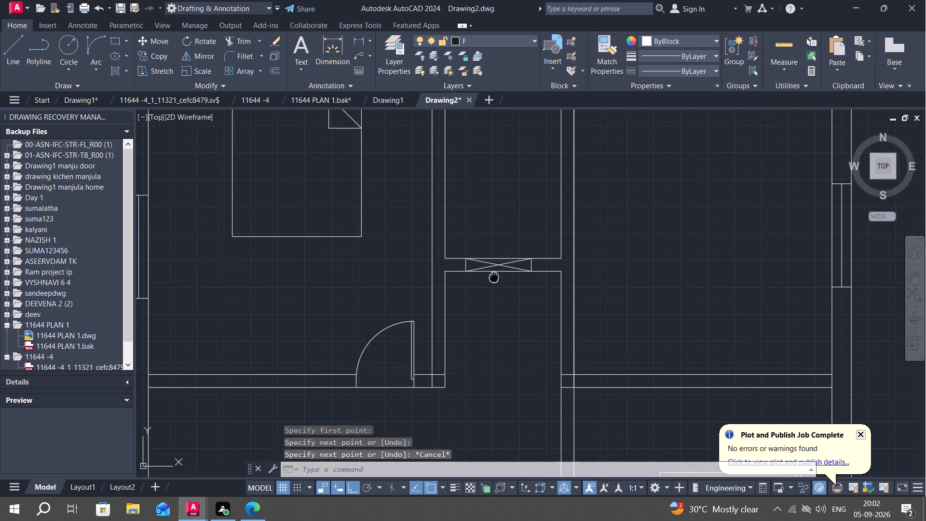
pyautogui.moveTo(493, 241); pyautogui.dragTo(493, 236, button='middle')
pyautogui.press('r')
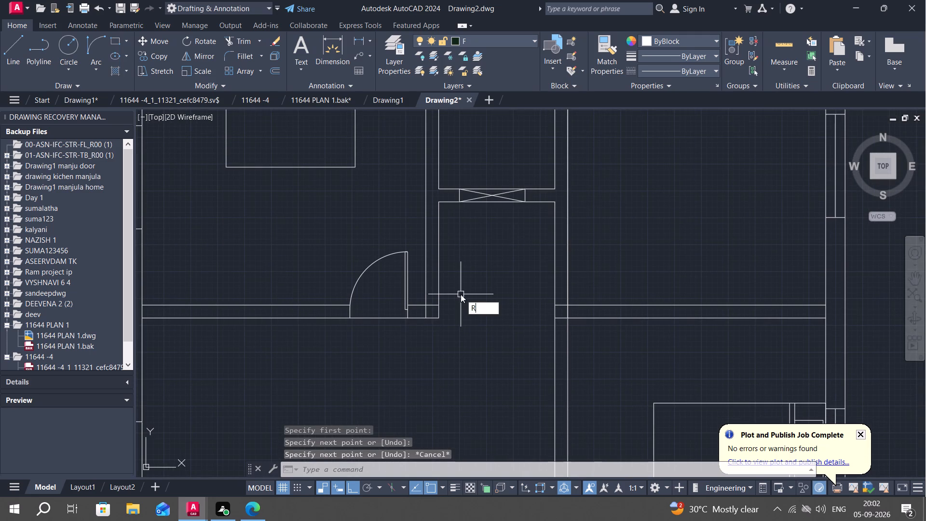
pyautogui.scroll(-2, 453, 302)
pyautogui.press('Escape')
pyautogui.moveTo(376, 355); pyautogui.dragTo(535, 311, button='middle')
pyautogui.moveTo(527, 304); pyautogui.dragTo(535, 304, button='middle')
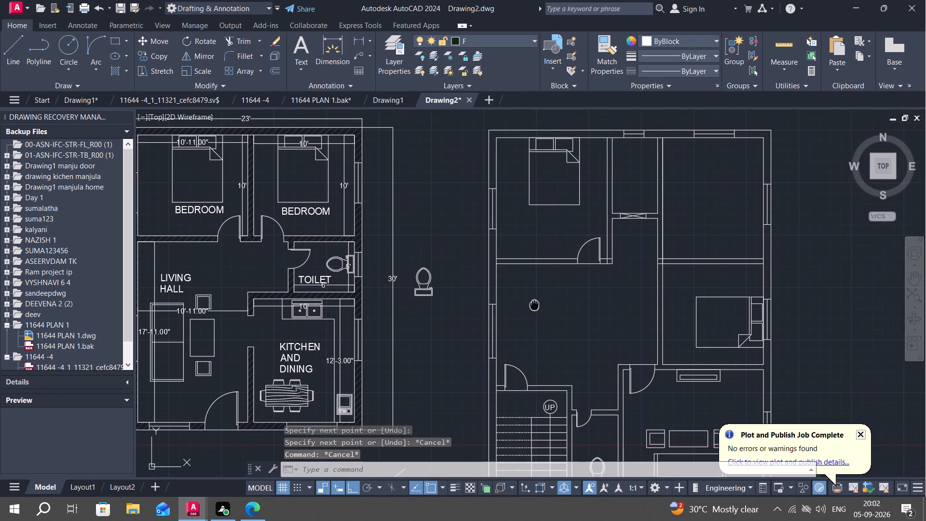
pyautogui.moveTo(535, 304); pyautogui.dragTo(535, 303, button='middle')
pyautogui.moveTo(525, 299); pyautogui.dragTo(513, 301, button='middle')
pyautogui.press('r')
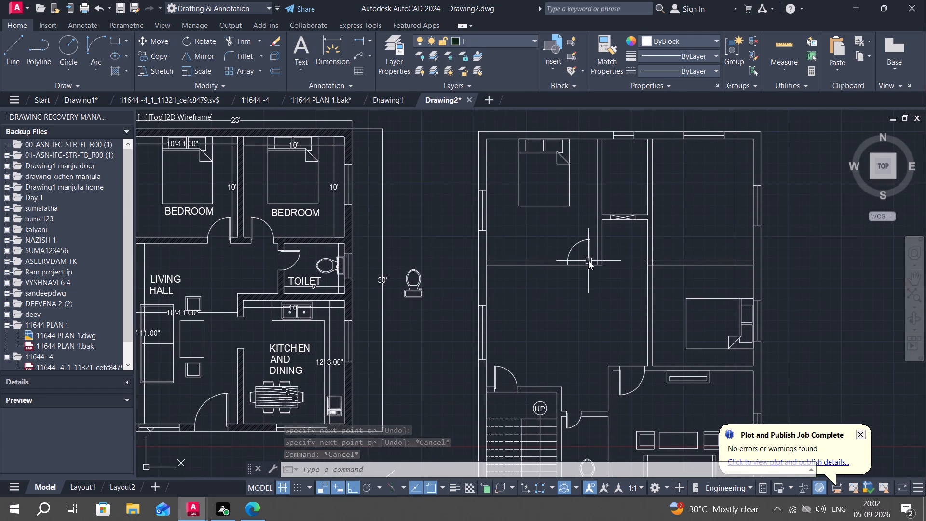
pyautogui.press('o')
pyautogui.press('space')
pyautogui.click(575, 248)
pyautogui.rightClick(575, 248)
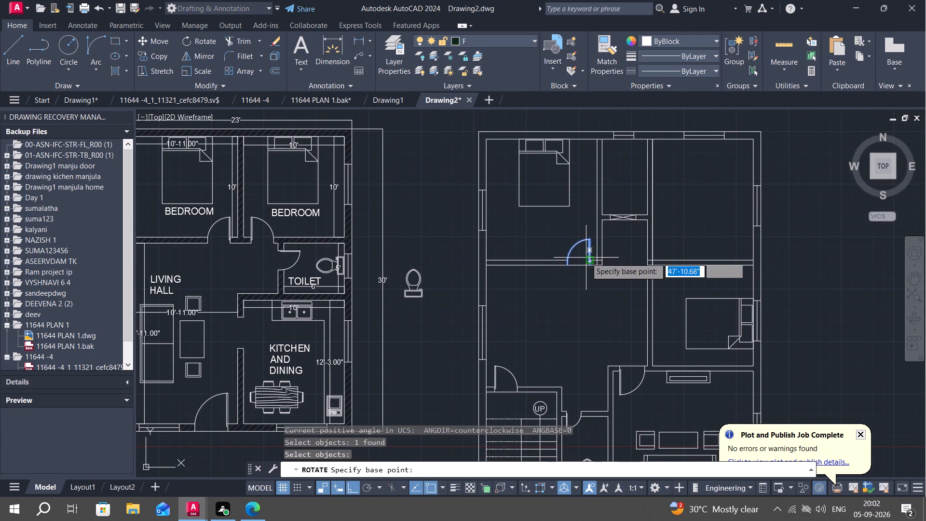
pyautogui.click(586, 266)
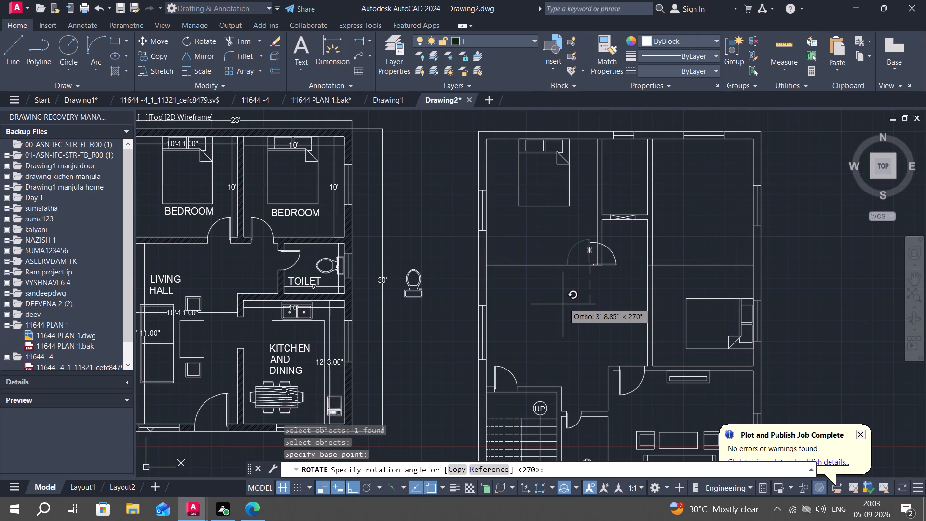
pyautogui.click(563, 304)
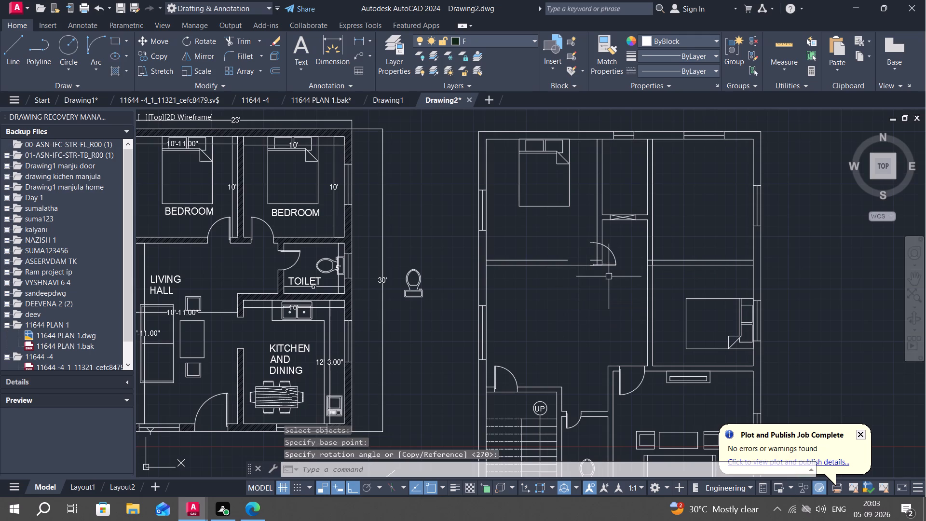
# Copy the rotated door to the upper-right room's corridor wall, just above its lower corner, with Ortho off.
pyautogui.write('CO')
pyautogui.press('space')
pyautogui.click(609, 264)
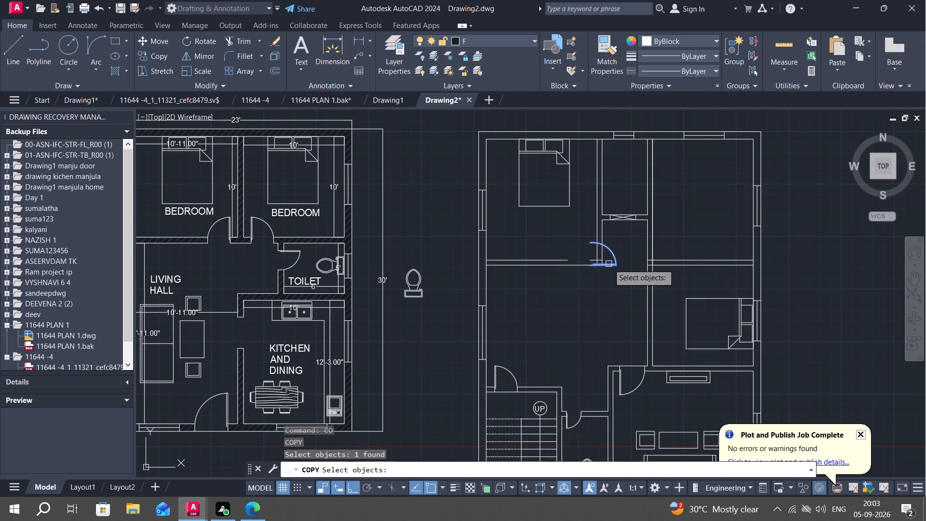
pyautogui.rightClick(609, 264)
pyautogui.click(609, 264)
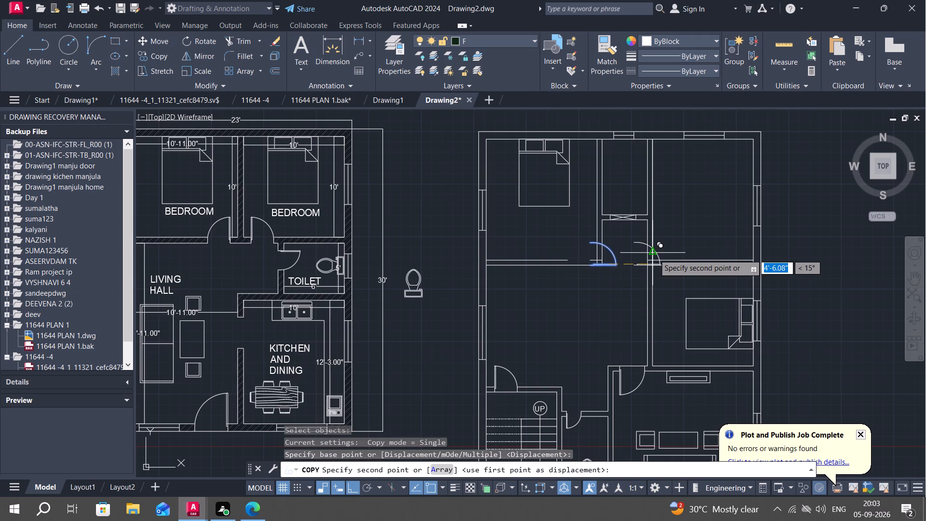
pyautogui.press('F8')
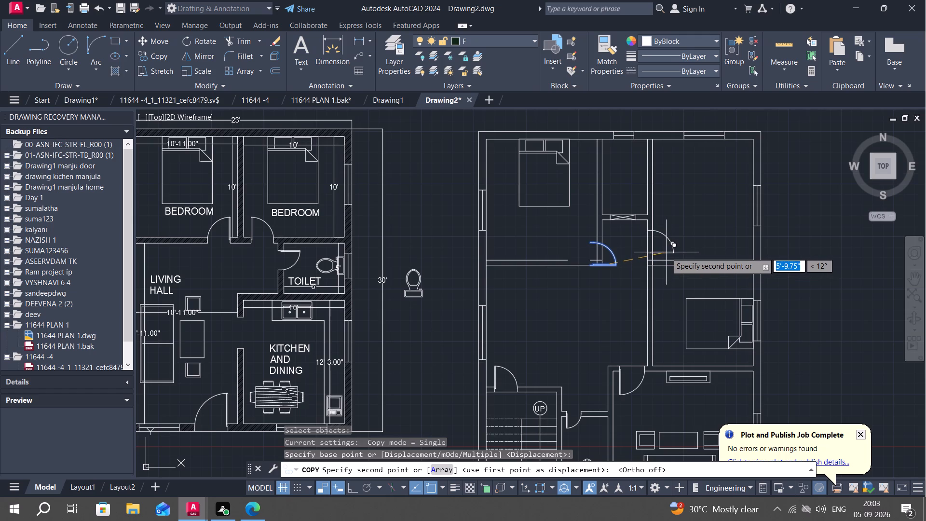
pyautogui.click(667, 252)
# Copy the upper-right room's door straight down to the lower-right bedroom's corridor wall, near the room's lower corner.
pyautogui.press('space')
pyautogui.click(661, 252)
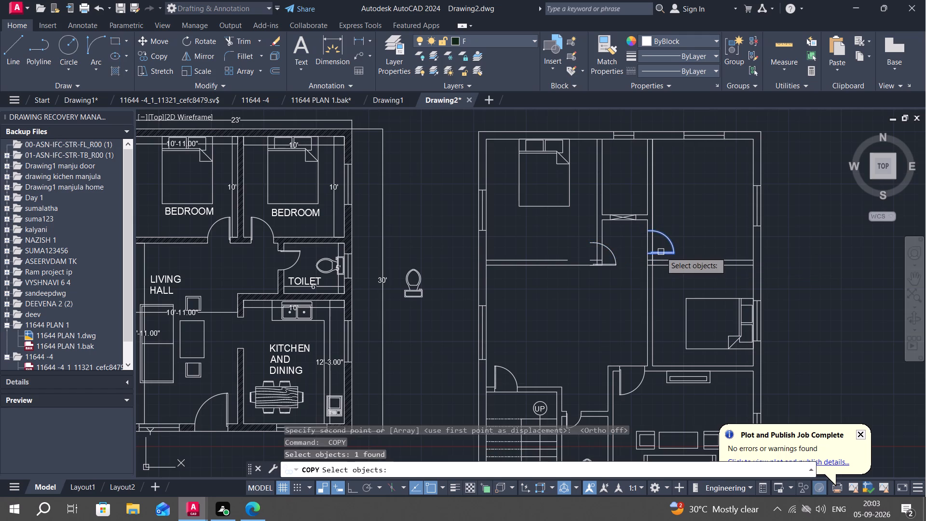
pyautogui.rightClick(661, 252)
pyautogui.click(661, 252)
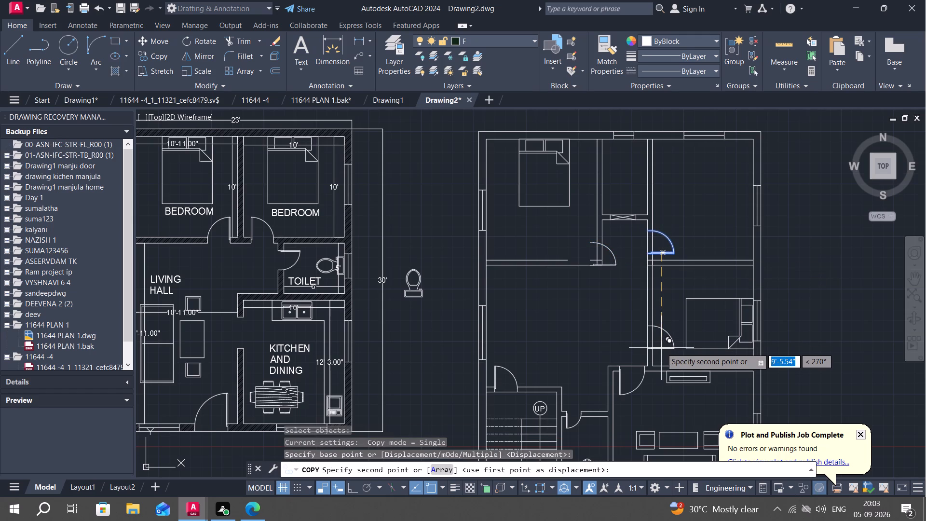
pyautogui.click(661, 354)
pyautogui.press('Escape')
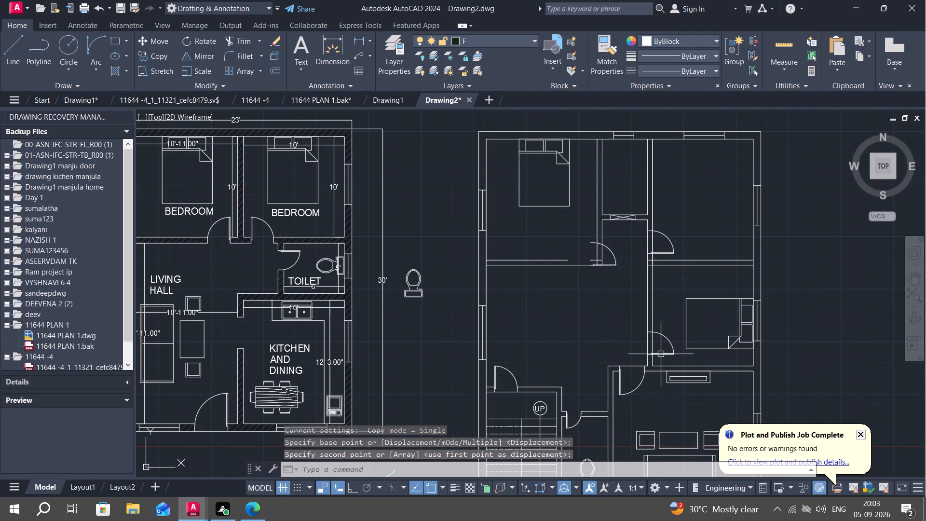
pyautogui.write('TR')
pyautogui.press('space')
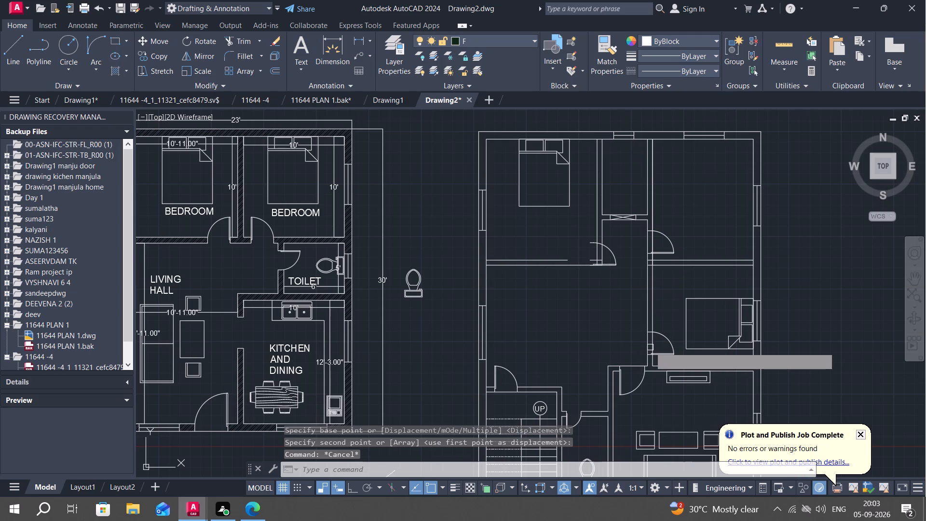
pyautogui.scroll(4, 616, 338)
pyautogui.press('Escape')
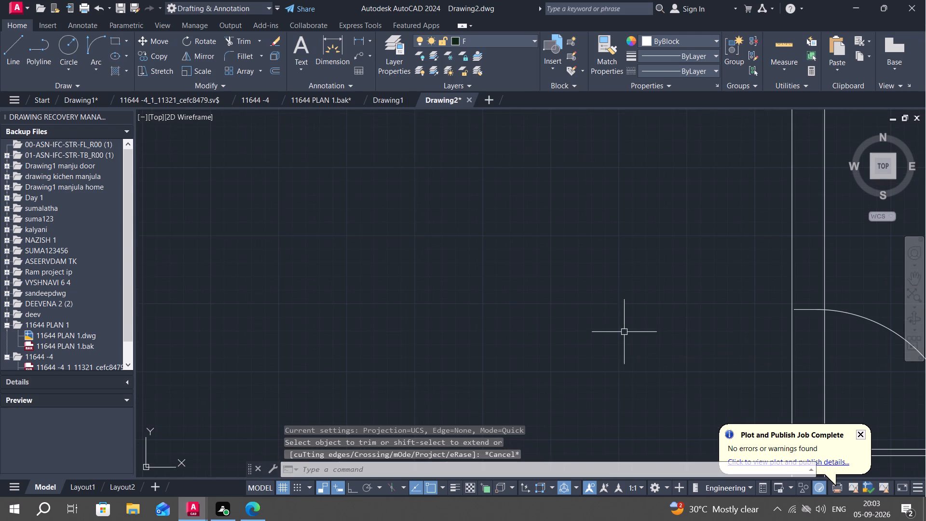
# Move the lower-right bedroom door so the end of its frame line meets the corridor-side face of the wall.
pyautogui.moveTo(624, 330); pyautogui.dragTo(462, 205, button='middle')
pyautogui.press('m')
pyautogui.press('space')
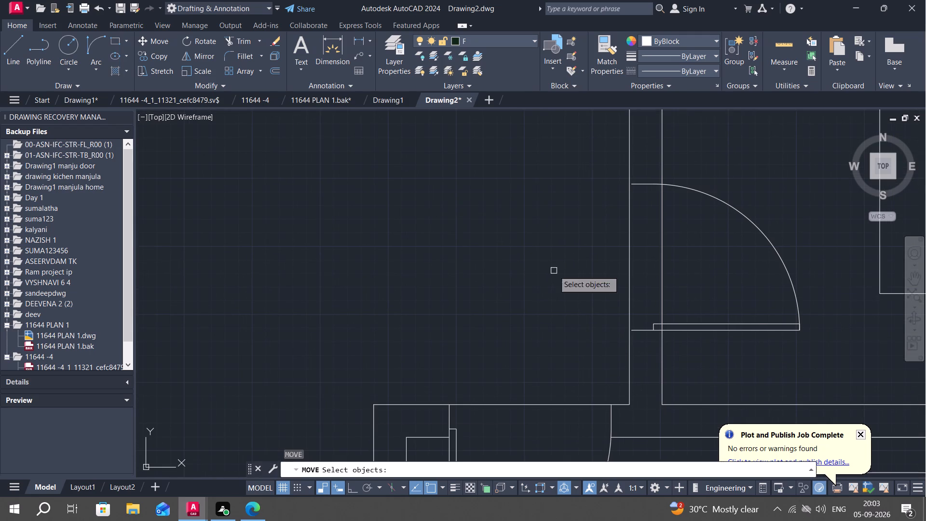
pyautogui.click(654, 329)
pyautogui.rightClick(654, 329)
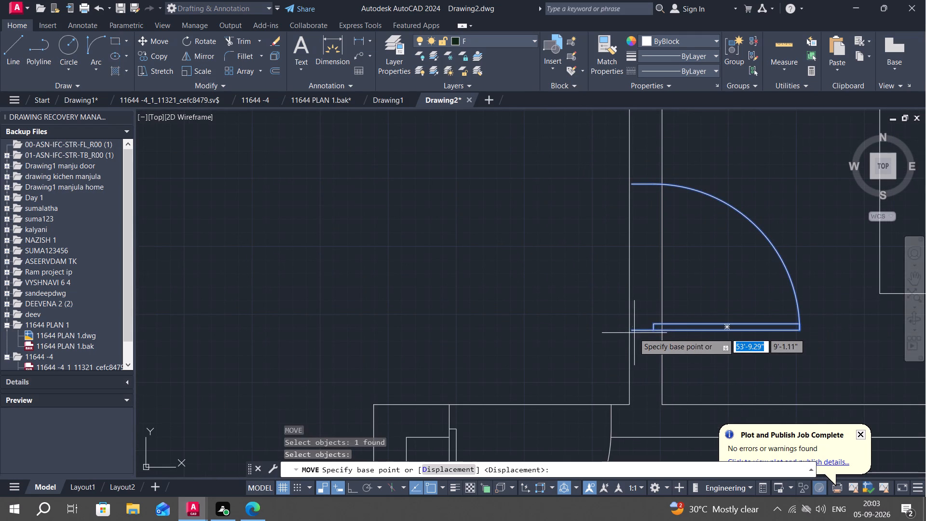
pyautogui.click(635, 330)
pyautogui.click(632, 331)
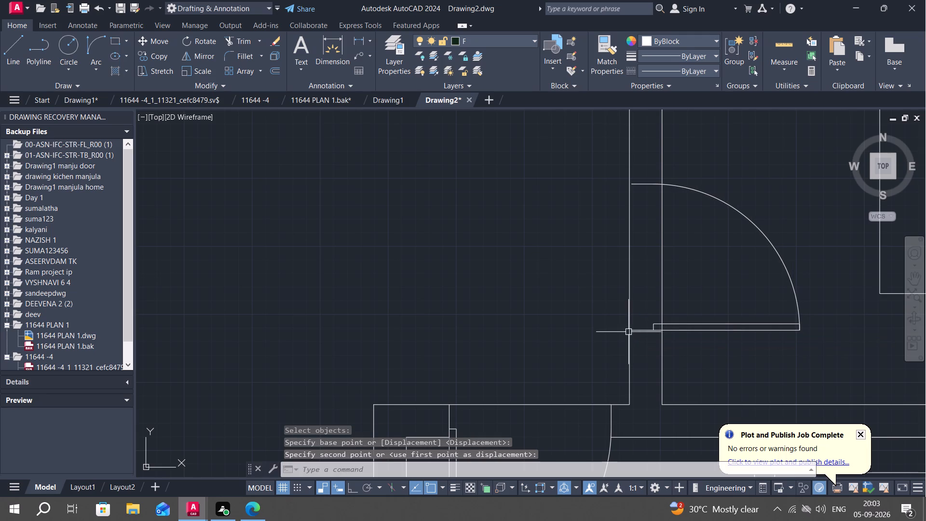
pyautogui.scroll(3, 641, 328)
pyautogui.press('space')
pyautogui.click(617, 341)
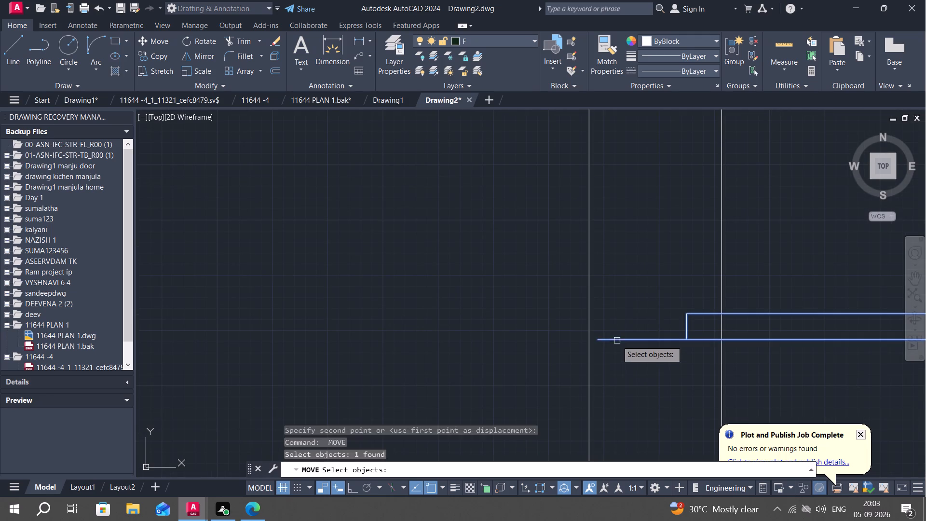
pyautogui.rightClick(617, 340)
pyautogui.click(601, 341)
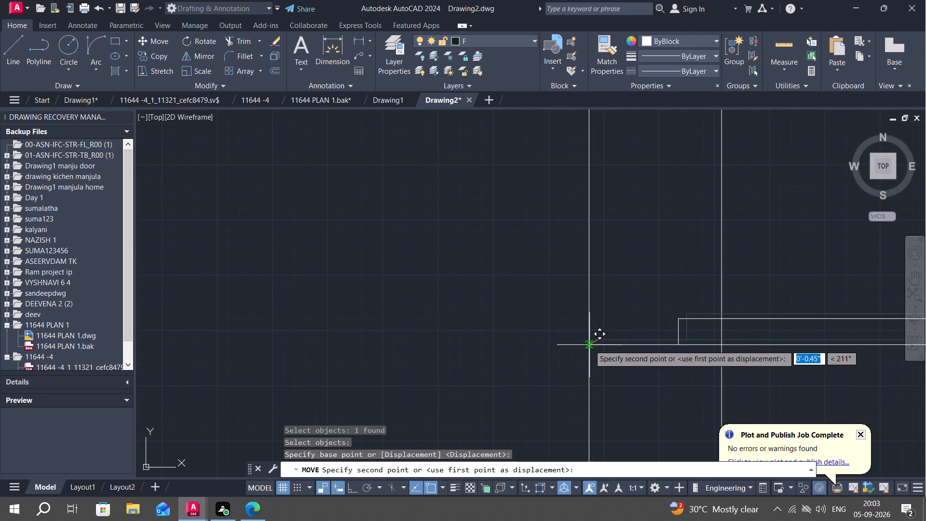
pyautogui.click(589, 345)
# Trim both wall lines across the lower-right bedroom's door opening, including the leftover piece at the door leaf.
pyautogui.scroll(-3, 515, 330)
pyautogui.moveTo(483, 257); pyautogui.dragTo(493, 313, button='middle')
pyautogui.write('TR')
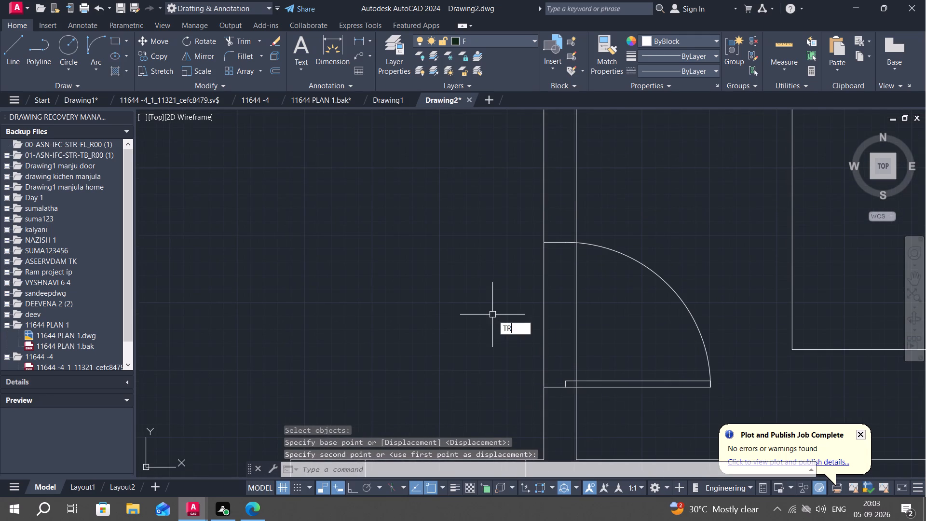
pyautogui.press('space')
pyautogui.moveTo(526, 320); pyautogui.dragTo(580, 327)
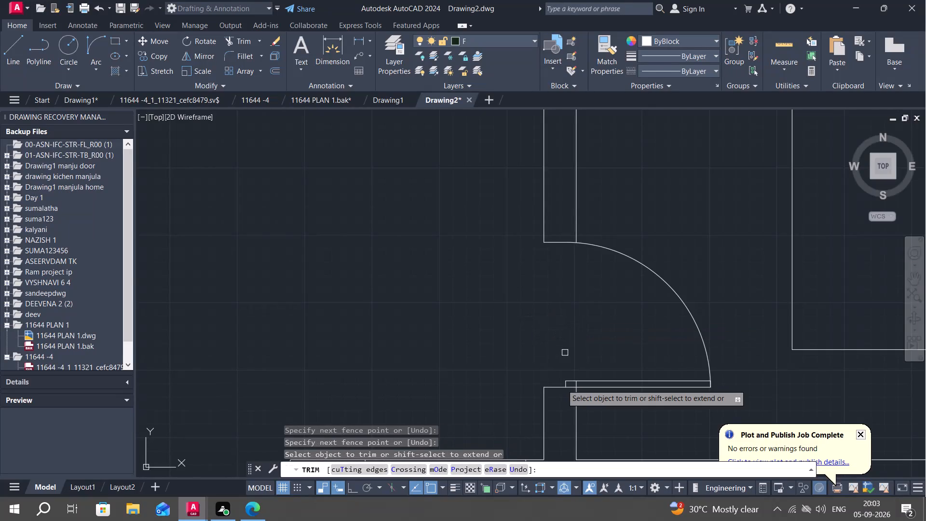
pyautogui.scroll(3, 569, 385)
pyautogui.click(593, 386)
pyautogui.scroll(-1, 549, 312)
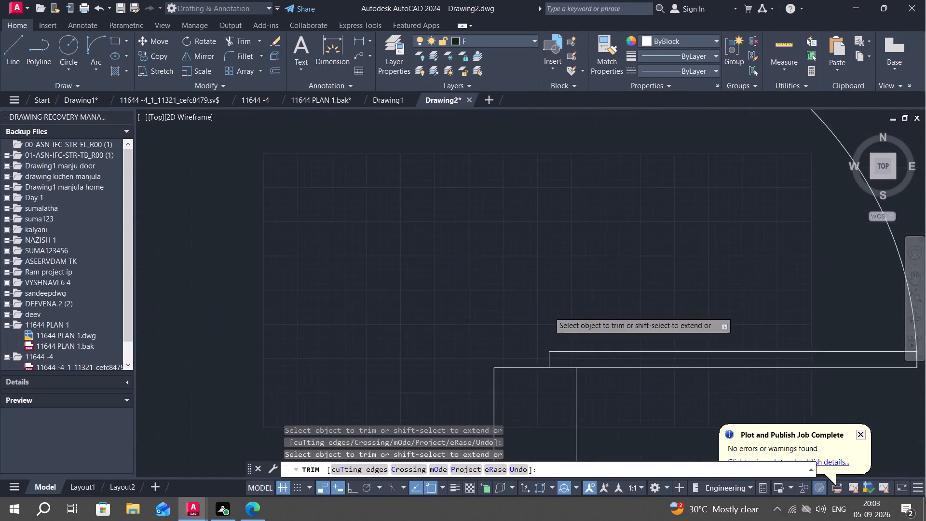
pyautogui.scroll(-2, 549, 312)
pyautogui.moveTo(516, 239); pyautogui.dragTo(512, 429, button='middle')
pyautogui.scroll(-3, 490, 386)
pyautogui.moveTo(443, 219); pyautogui.dragTo(437, 300, button='middle')
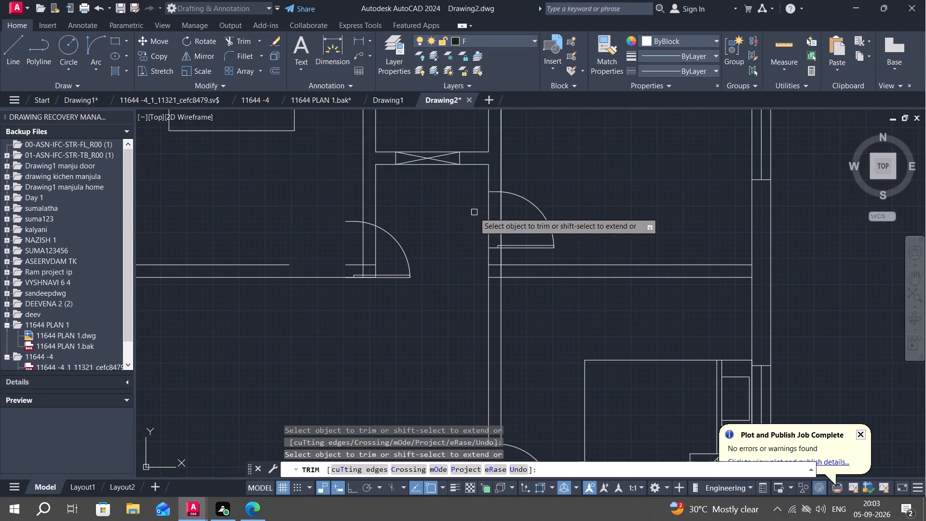
pyautogui.scroll(5, 476, 206)
pyautogui.press('Escape')
pyautogui.moveTo(485, 204); pyautogui.dragTo(471, 282, button='middle')
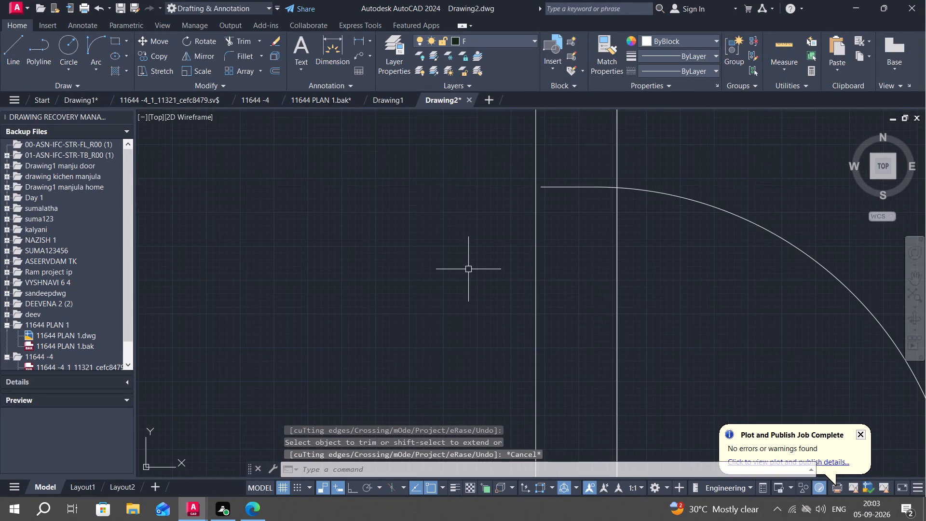
# Move the upper-right room's door so the end of its frame line meets the corridor-side face of the wall.
pyautogui.press('m')
pyautogui.press('space')
pyautogui.click(578, 189)
pyautogui.rightClick(577, 184)
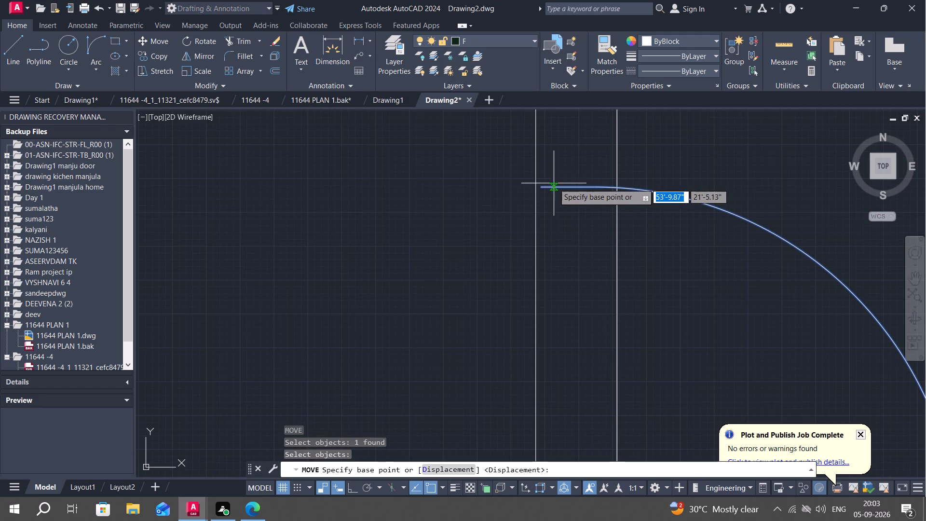
pyautogui.click(542, 189)
pyautogui.click(534, 190)
pyautogui.scroll(-3, 503, 225)
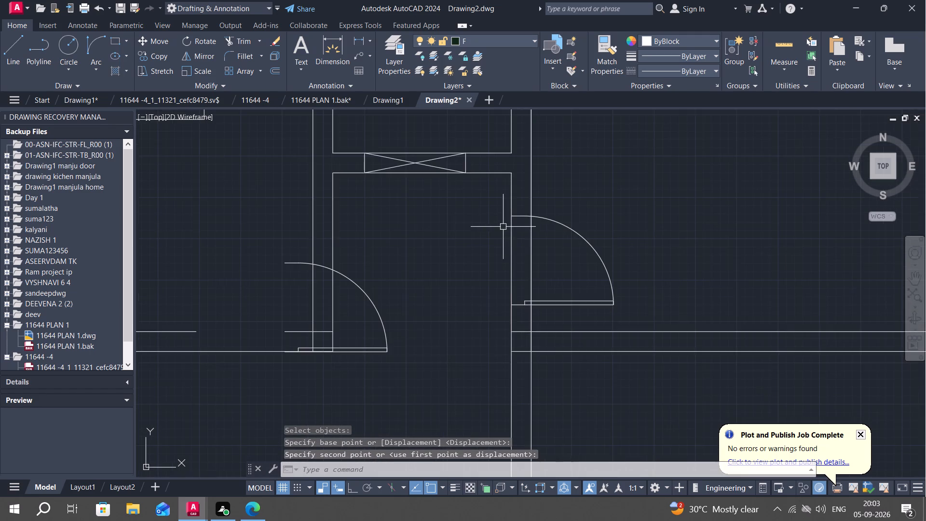
# Trim both corridor wall lines across the upper-right room's door opening.
pyautogui.moveTo(503, 230); pyautogui.dragTo(503, 171, button='middle')
pyautogui.write('TR')
pyautogui.press('space')
pyautogui.moveTo(497, 199); pyautogui.dragTo(533, 201)
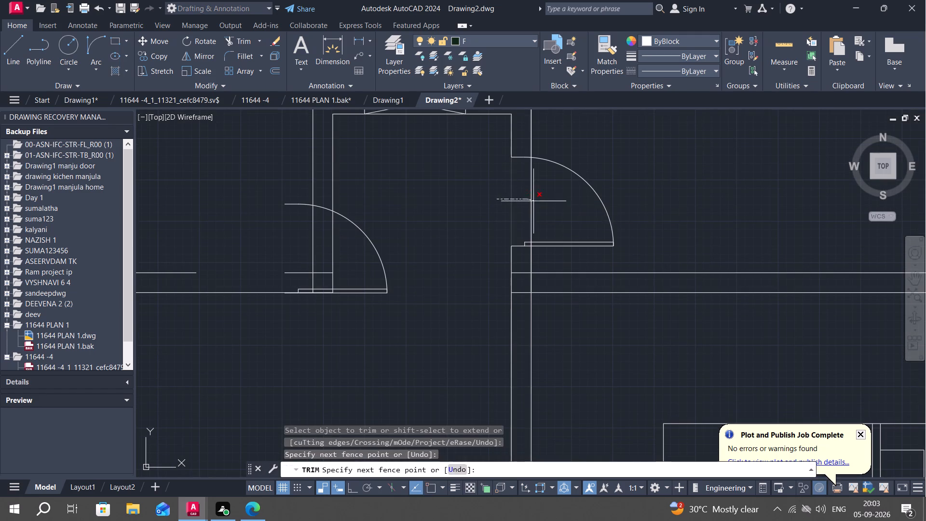
pyautogui.moveTo(533, 201); pyautogui.dragTo(535, 202)
pyautogui.press('Escape')
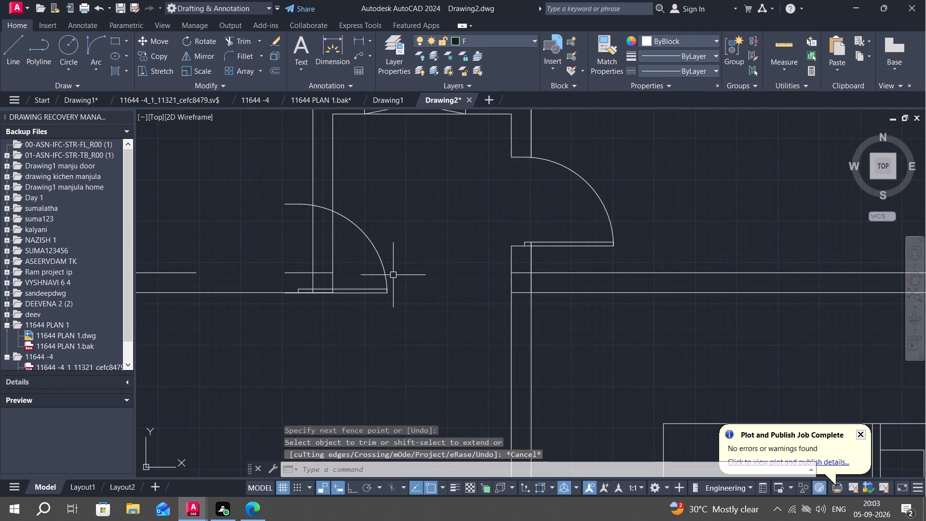
# Delete the door that swings across the wall corner at the upper-left bedroom's lower corridor end.
pyautogui.click(387, 280)
pyautogui.press('Delete')
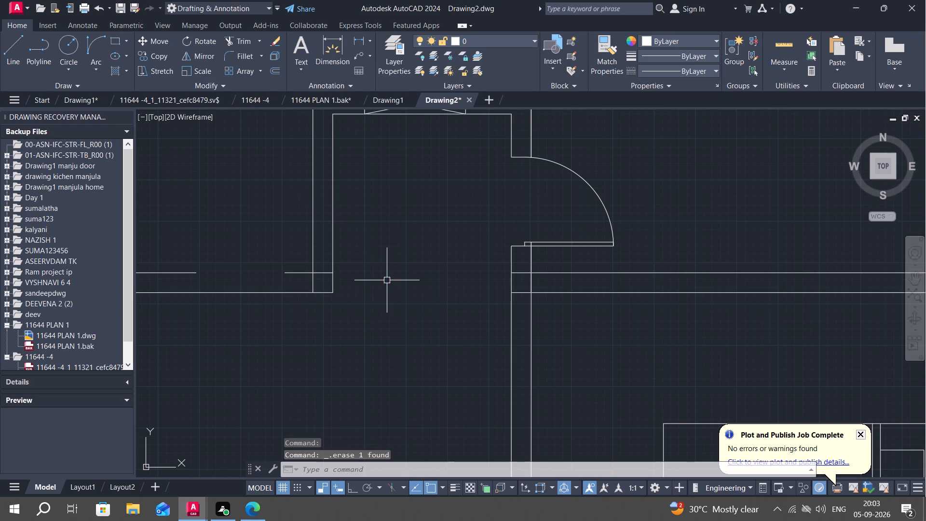
# Copy the left bedroom's door from the first house plan into the upper-left bedroom's lower wall opening in the second plan.
pyautogui.scroll(-2, 385, 281)
pyautogui.moveTo(327, 343); pyautogui.dragTo(413, 329, button='middle')
pyautogui.scroll(-1, 412, 329)
pyautogui.moveTo(346, 343); pyautogui.dragTo(397, 318, button='middle')
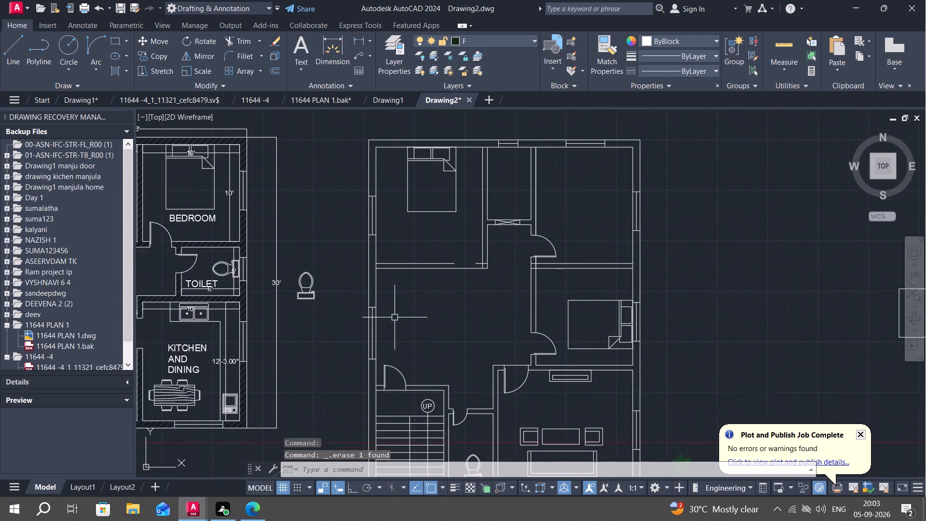
pyautogui.scroll(-1, 391, 317)
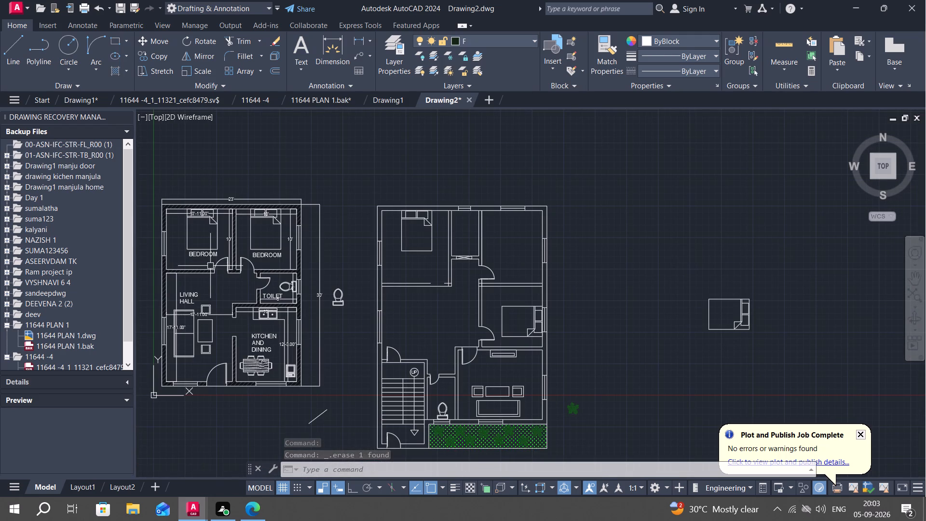
pyautogui.write('CO')
pyautogui.press('space')
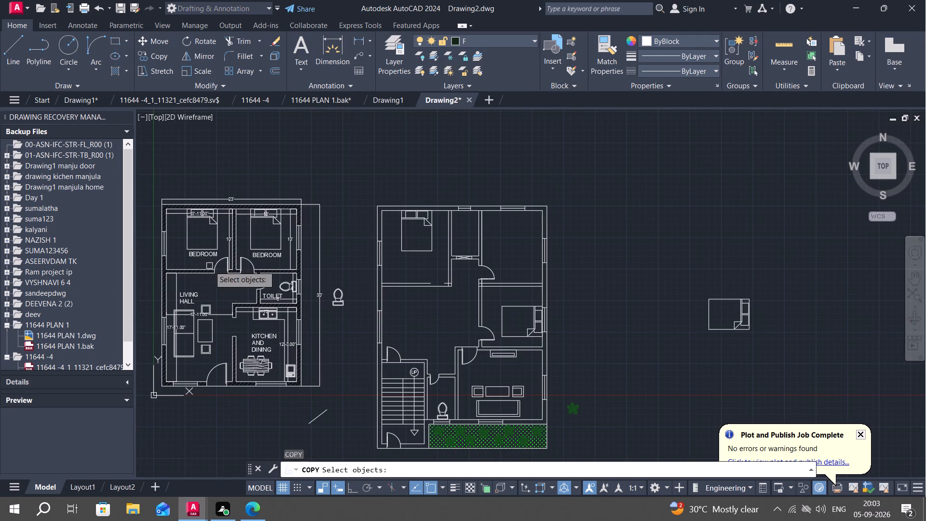
pyautogui.click(214, 266)
pyautogui.rightClick(215, 265)
pyautogui.click(225, 272)
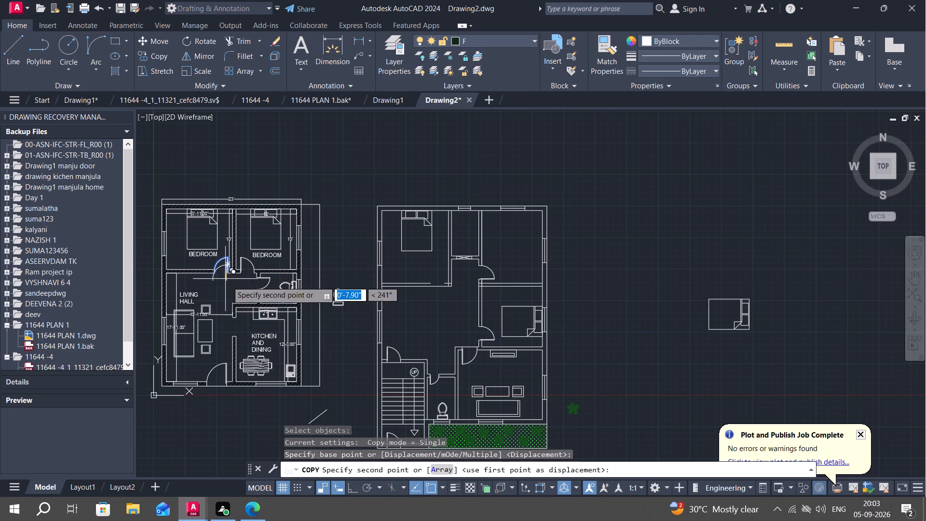
pyautogui.scroll(3, 437, 281)
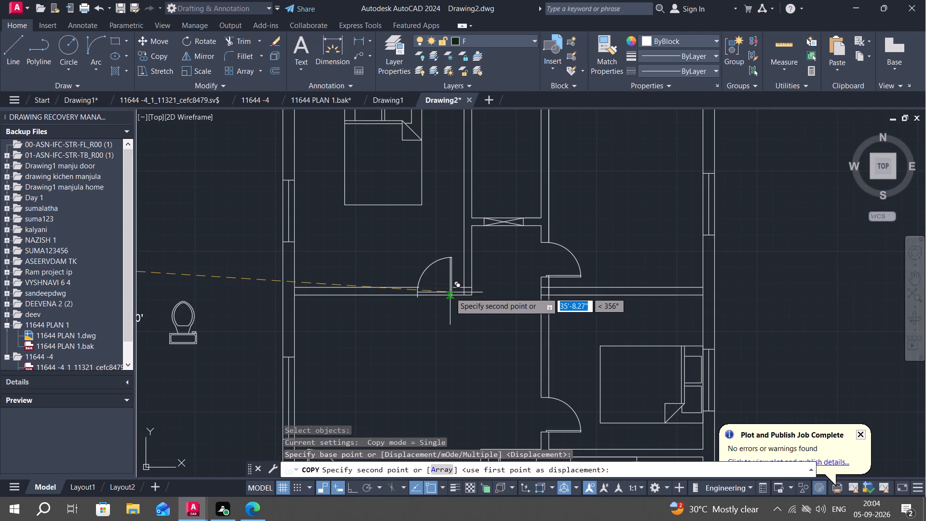
pyautogui.scroll(3, 450, 292)
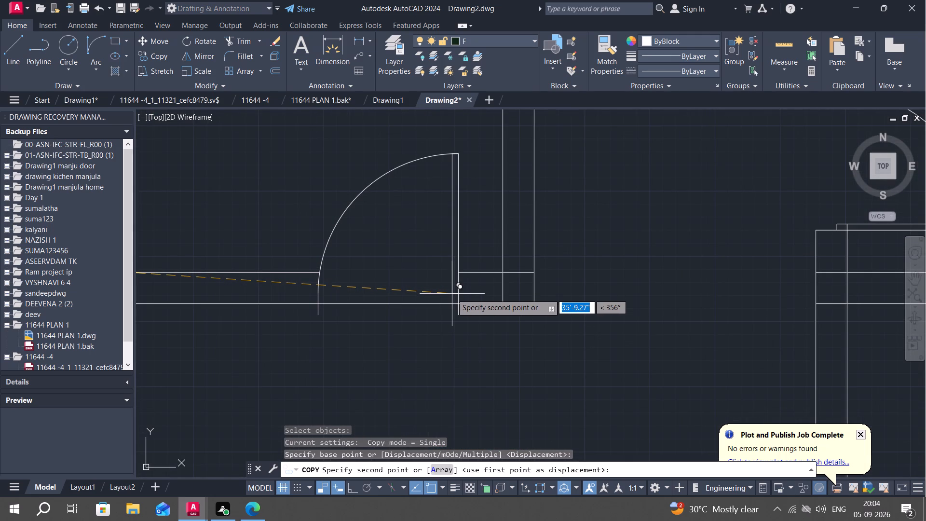
pyautogui.click(452, 294)
# Move the upper-left bedroom's door up so its frame ends meet the lower face of the wall.
pyautogui.write('M')
pyautogui.press('space')
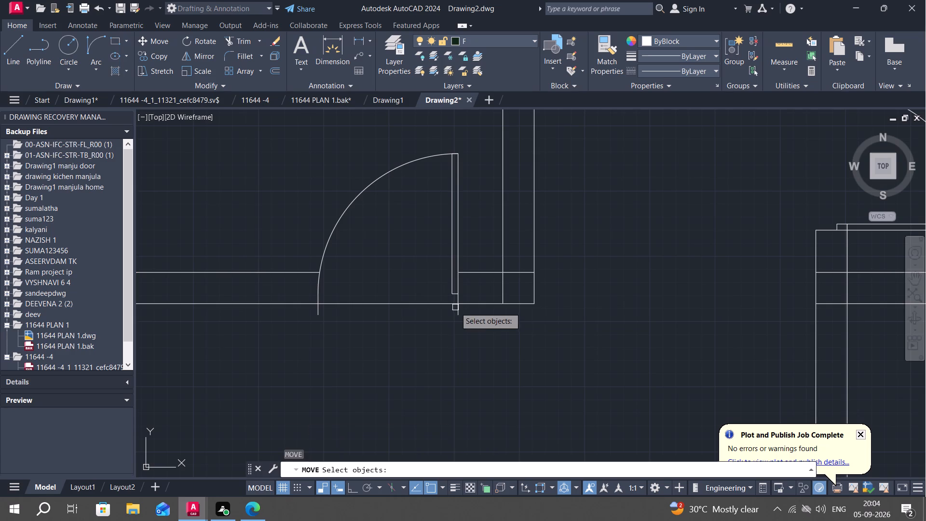
pyautogui.click(459, 302)
pyautogui.rightClick(459, 302)
pyautogui.click(456, 315)
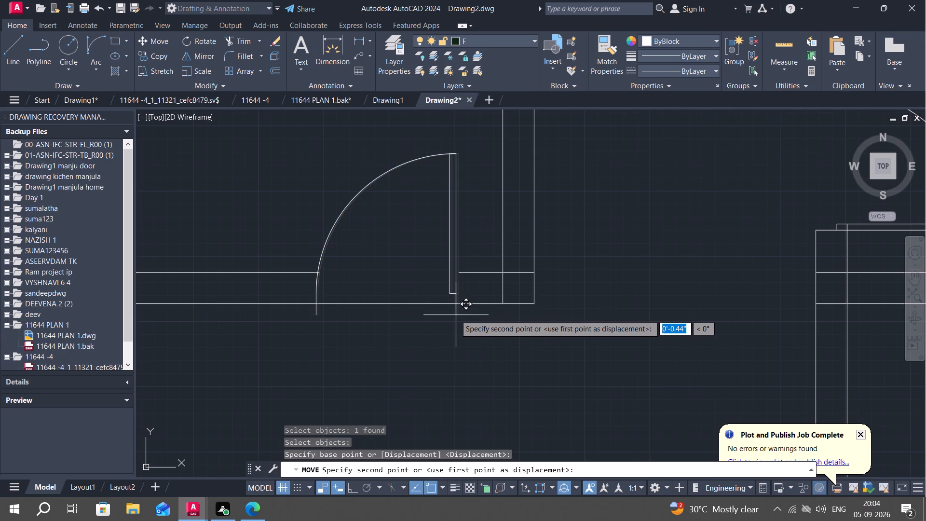
pyautogui.click(457, 301)
pyautogui.press('Escape')
# Trim the crossing inner wall lines at the corner beside the upper-left bedroom's door.
pyautogui.scroll(-6, 453, 305)
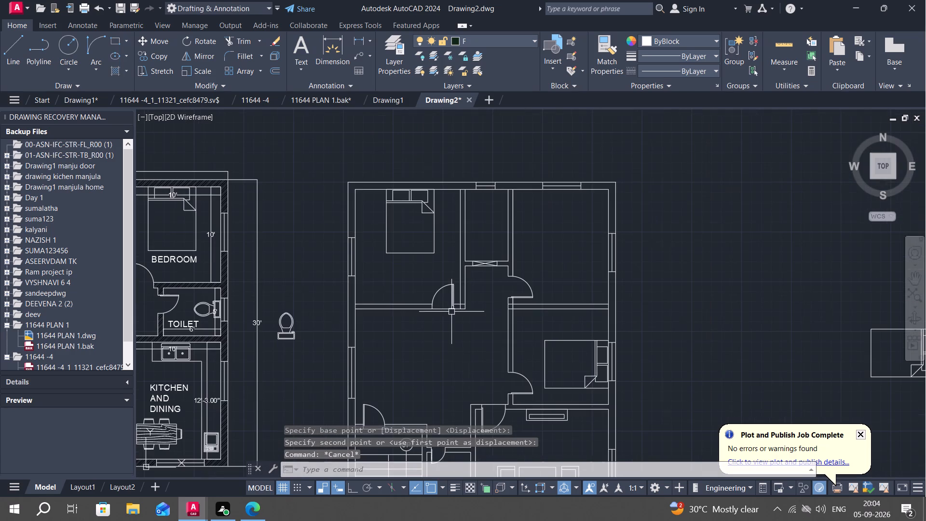
pyautogui.write('TR')
pyautogui.press('space')
pyautogui.scroll(3, 451, 309)
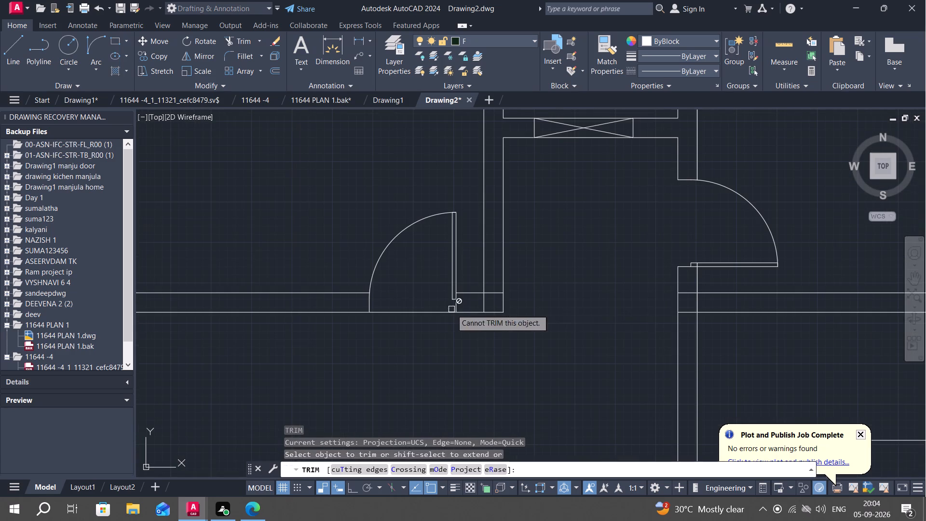
pyautogui.click(484, 304)
pyautogui.click(490, 293)
pyautogui.press('Escape')
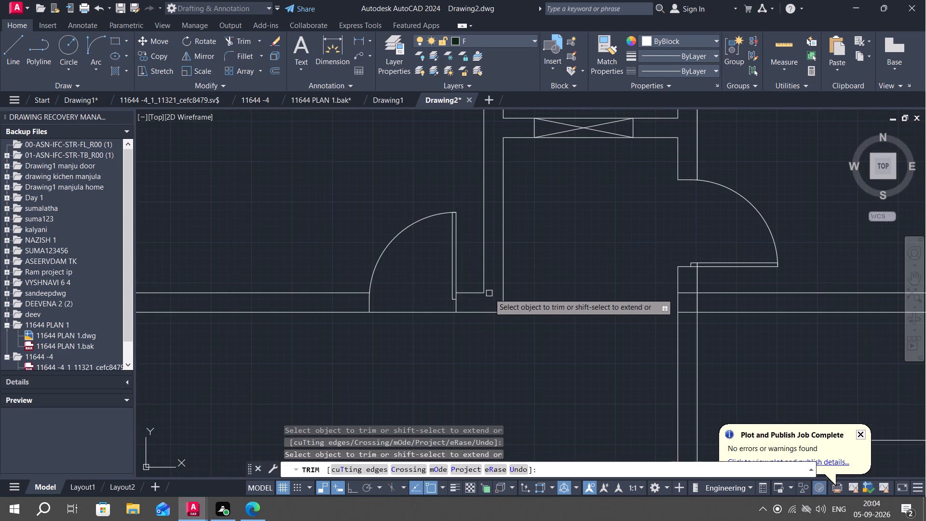
# Trim the crossing lines where the partition between the two right-hand rooms meets the corridor wall.
pyautogui.scroll(-1, 570, 330)
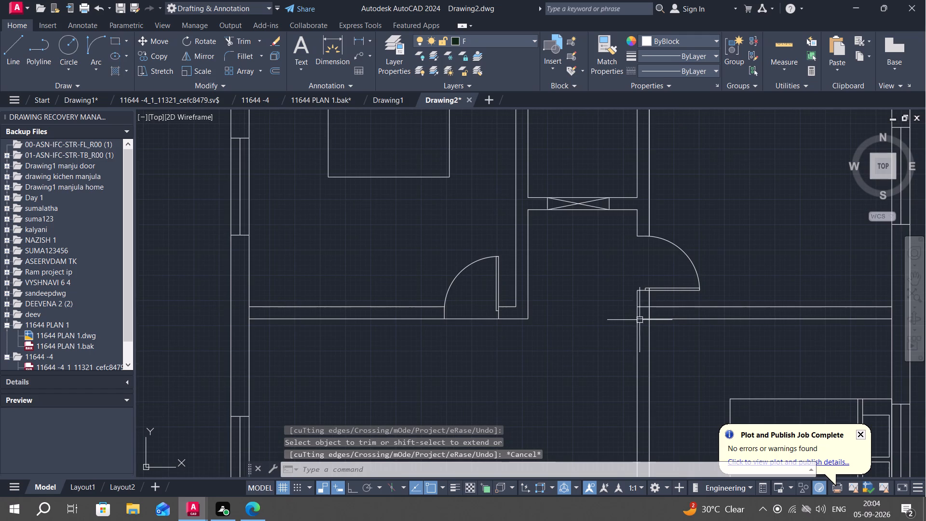
pyautogui.write('TR')
pyautogui.press('space')
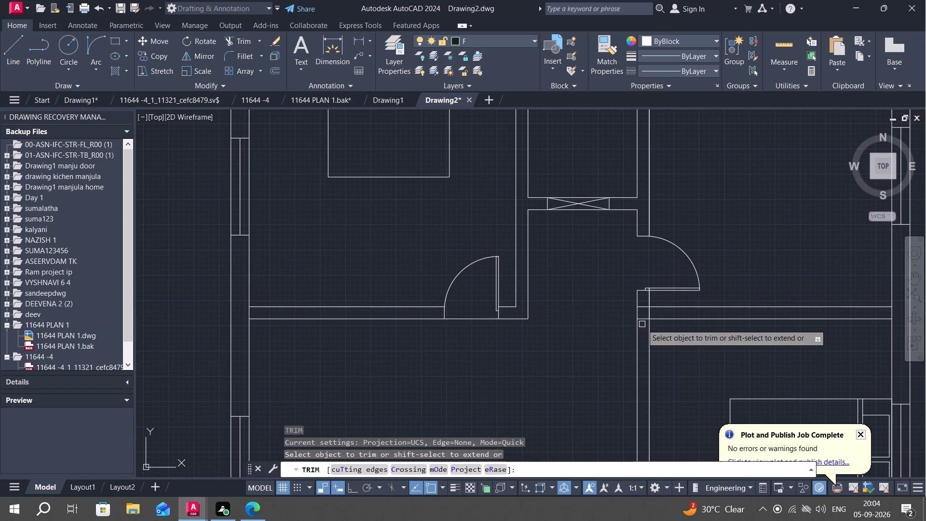
pyautogui.click(642, 320)
pyautogui.click(641, 308)
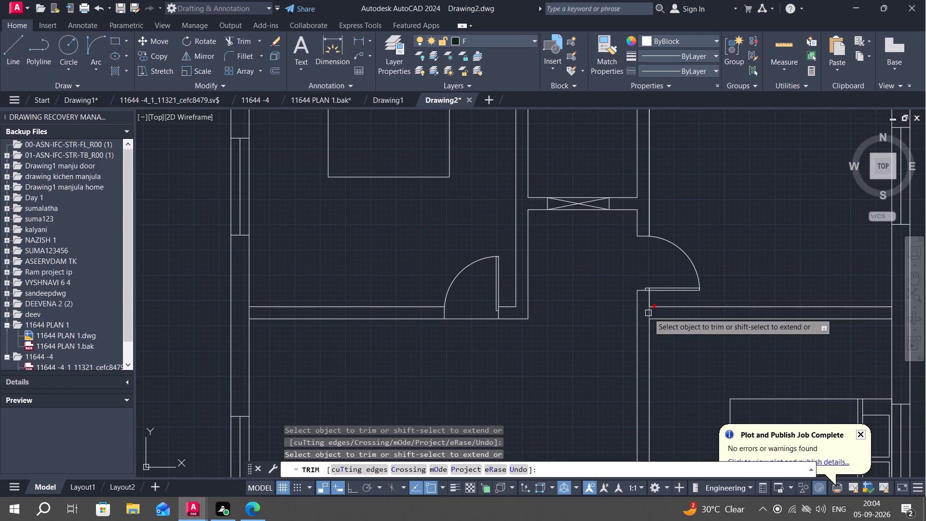
pyautogui.click(648, 313)
pyautogui.moveTo(578, 345); pyautogui.dragTo(504, 309, button='middle')
pyautogui.scroll(-2, 502, 308)
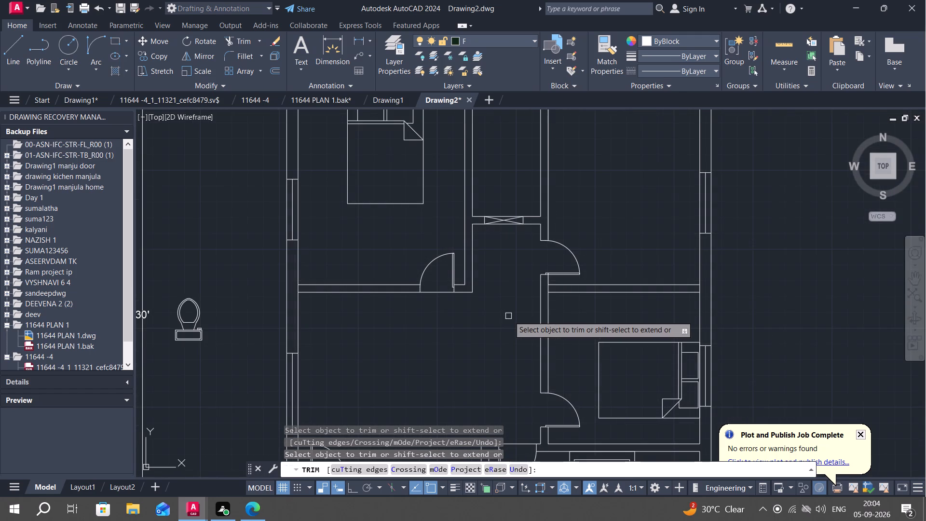
pyautogui.moveTo(509, 318); pyautogui.dragTo(481, 303, button='middle')
pyautogui.scroll(-1, 481, 301)
pyautogui.press('Escape')
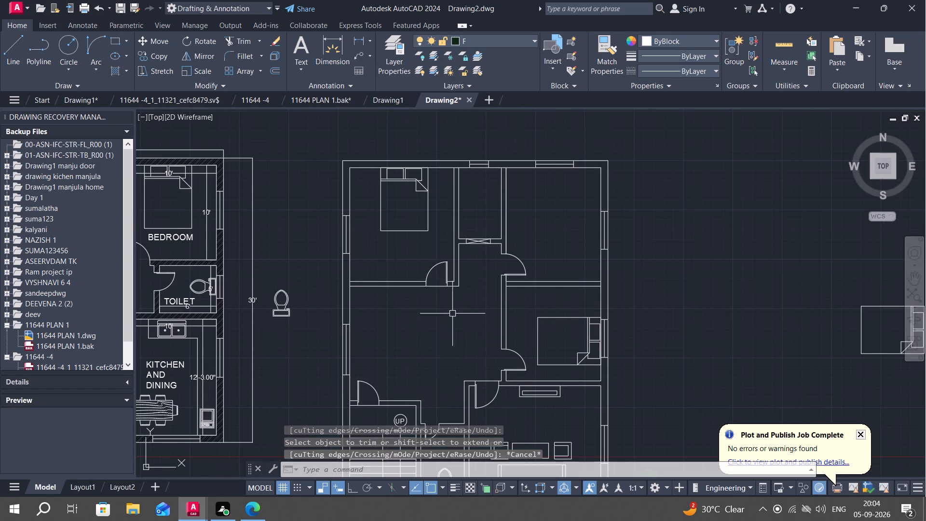
# Start a hatch using the ANSI31 pattern and the colour 0,0,0.
pyautogui.moveTo(452, 314); pyautogui.dragTo(419, 297, button='middle')
pyautogui.scroll(-1, 419, 297)
pyautogui.write('H')
pyautogui.press('space')
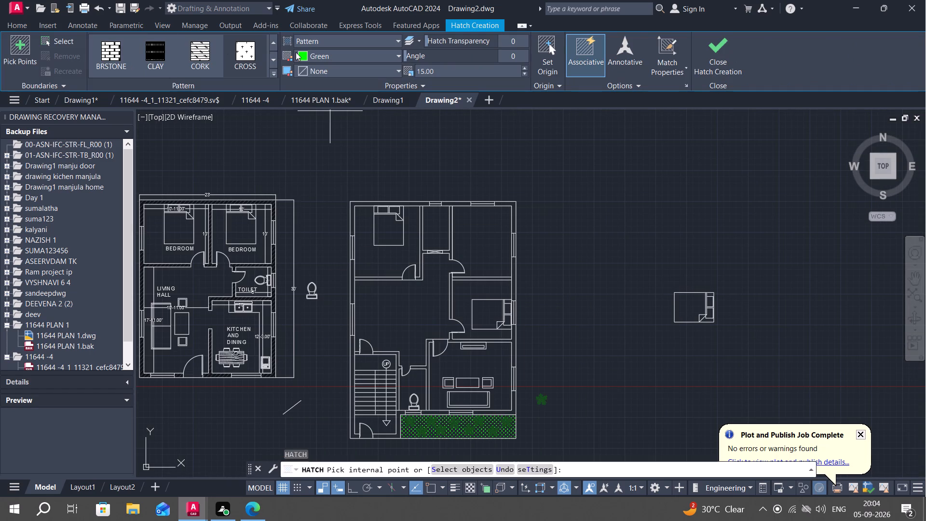
pyautogui.click(339, 55)
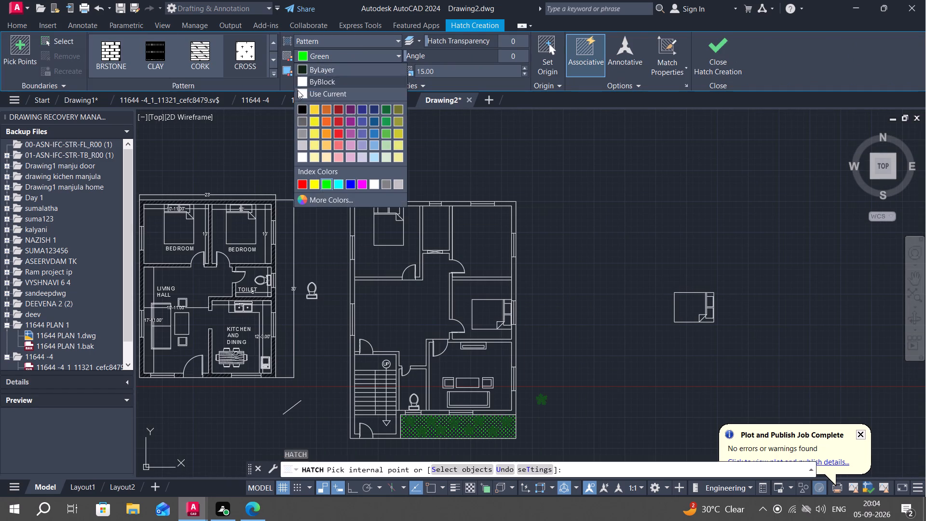
pyautogui.click(301, 106)
pyautogui.doubleClick(271, 61)
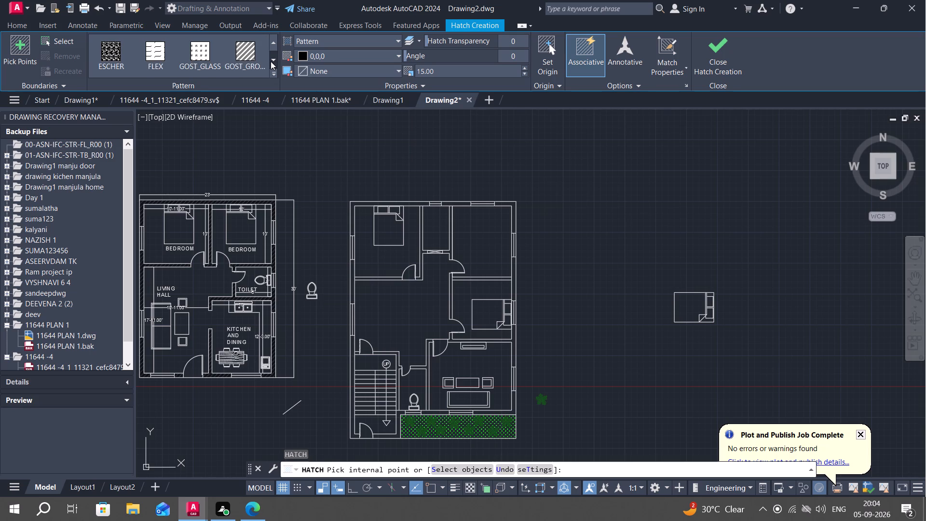
pyautogui.click(271, 61)
pyautogui.tripleClick(271, 38)
pyautogui.tripleClick(271, 38)
pyautogui.tripleClick(271, 38)
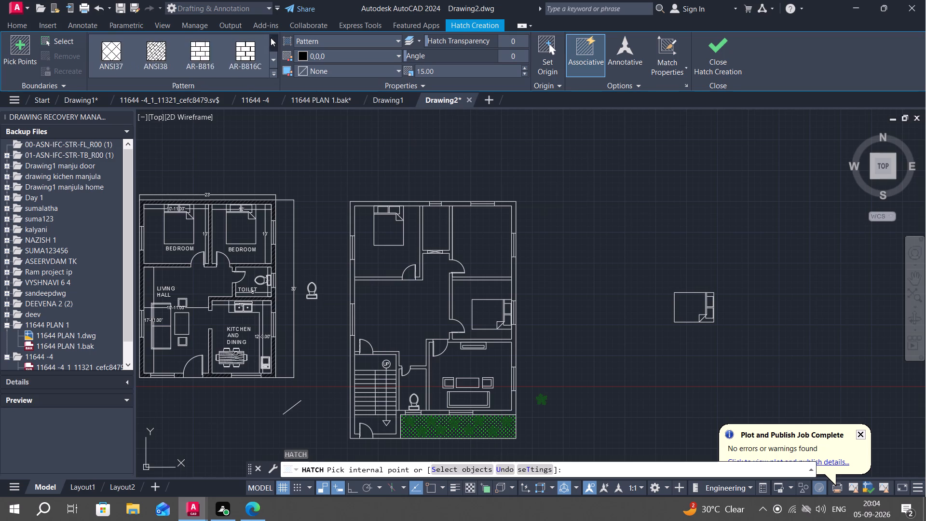
pyautogui.doubleClick(271, 38)
pyautogui.click(202, 51)
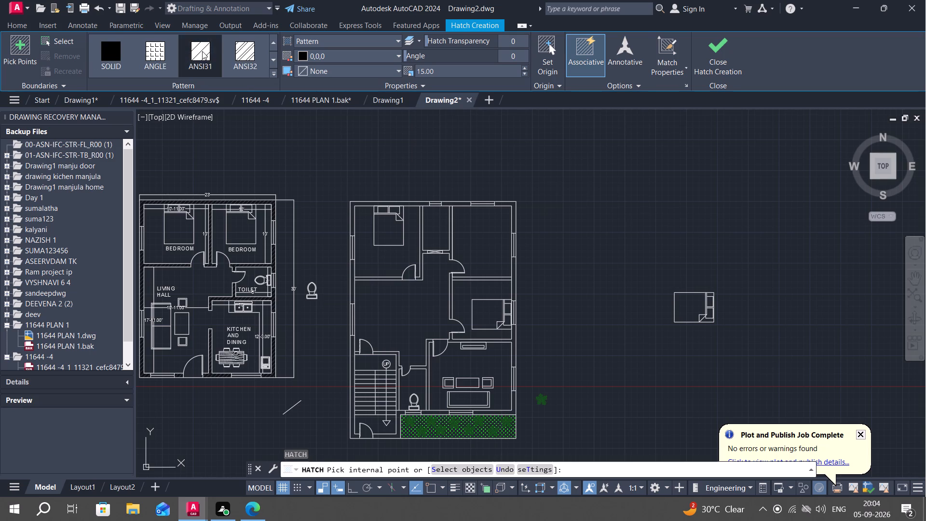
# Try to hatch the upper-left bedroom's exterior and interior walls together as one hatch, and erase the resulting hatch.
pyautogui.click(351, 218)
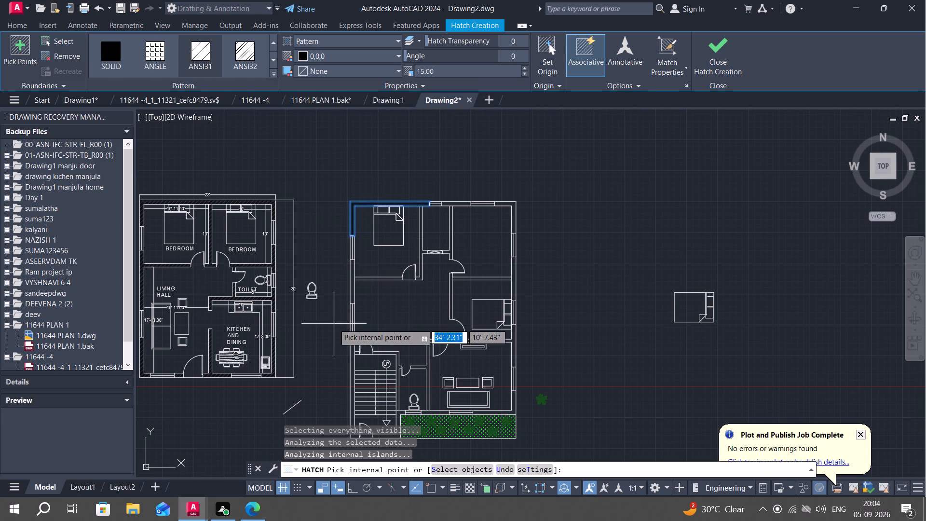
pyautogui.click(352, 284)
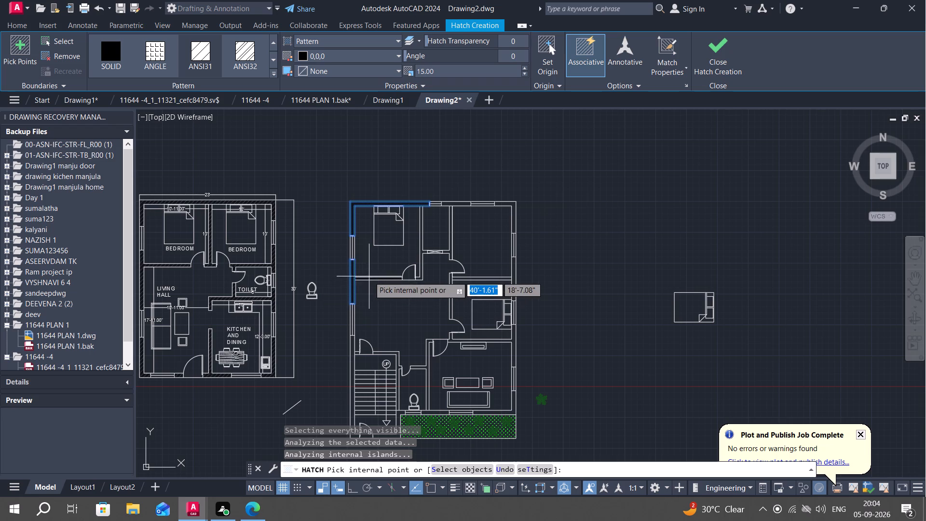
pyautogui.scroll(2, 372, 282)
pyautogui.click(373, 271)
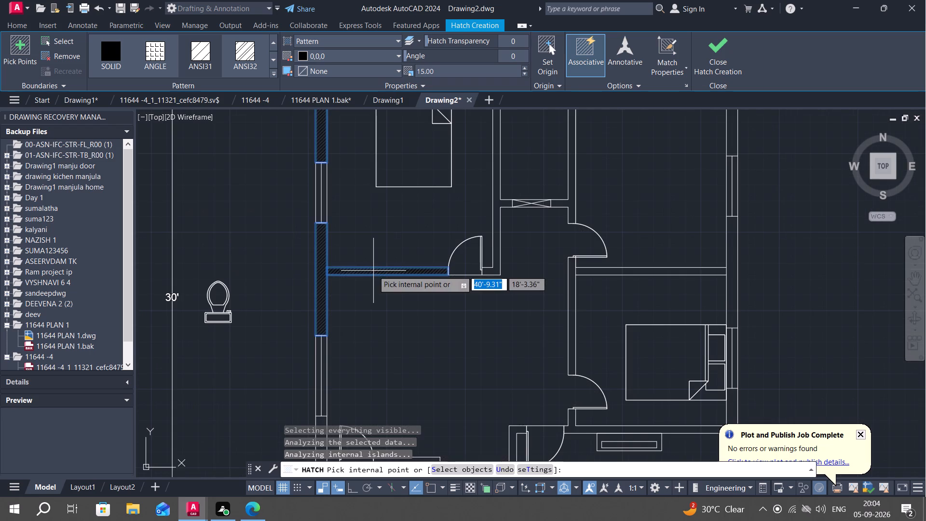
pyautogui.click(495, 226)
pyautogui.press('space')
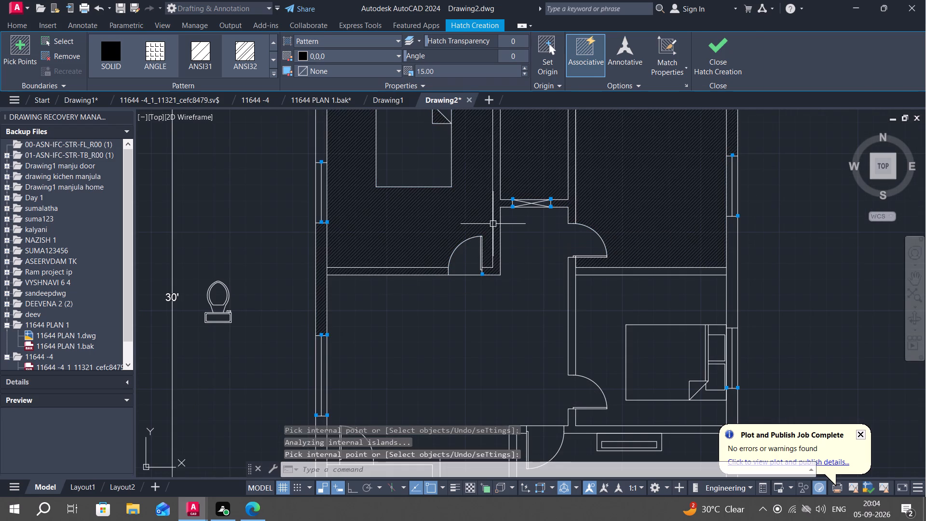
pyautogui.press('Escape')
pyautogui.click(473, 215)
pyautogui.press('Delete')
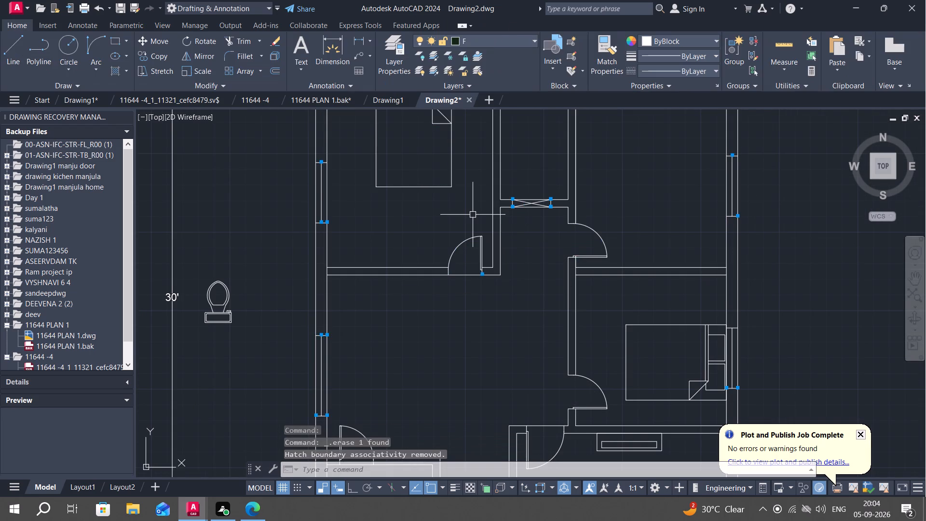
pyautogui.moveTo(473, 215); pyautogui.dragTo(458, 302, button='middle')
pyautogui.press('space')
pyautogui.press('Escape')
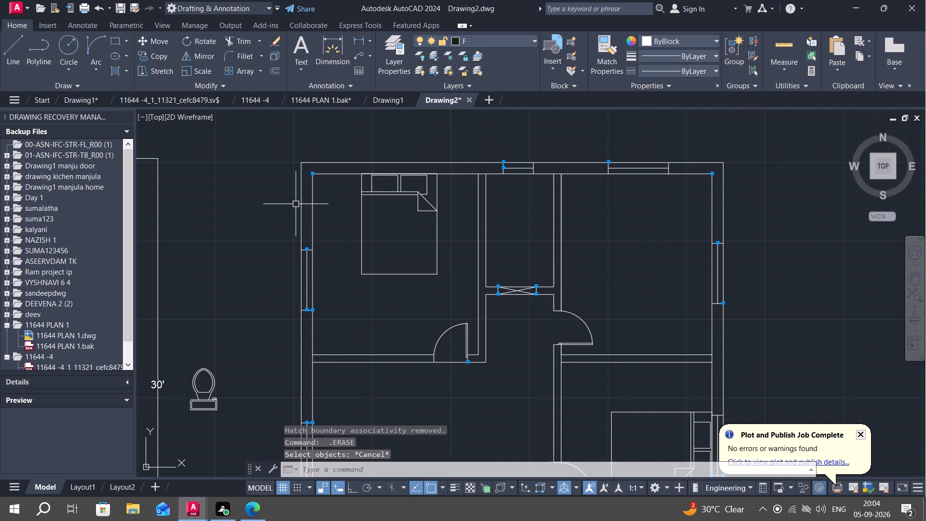
# Hatch the exterior wall around the upper-left corner and the left wall section between the two windows as separate hatches.
pyautogui.press('h')
pyautogui.press('space')
pyautogui.click(309, 206)
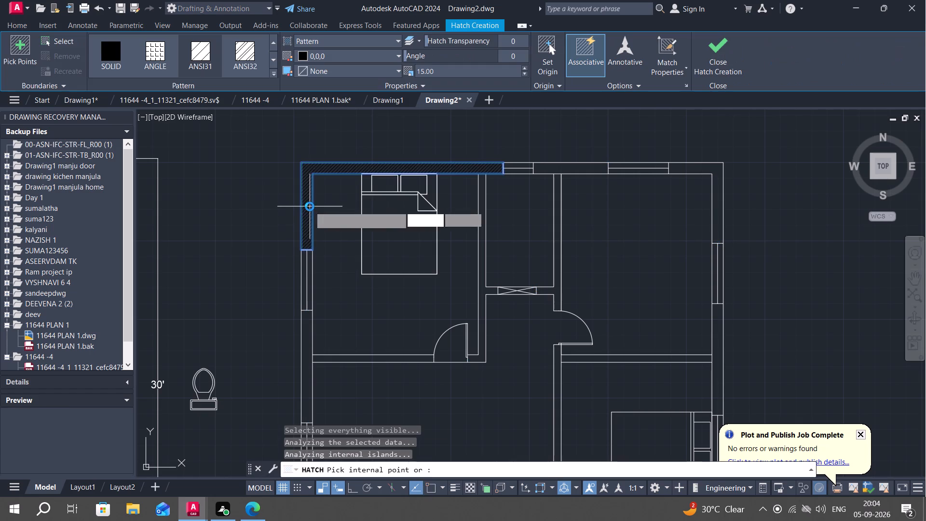
pyautogui.press('Escape')
pyautogui.press('space')
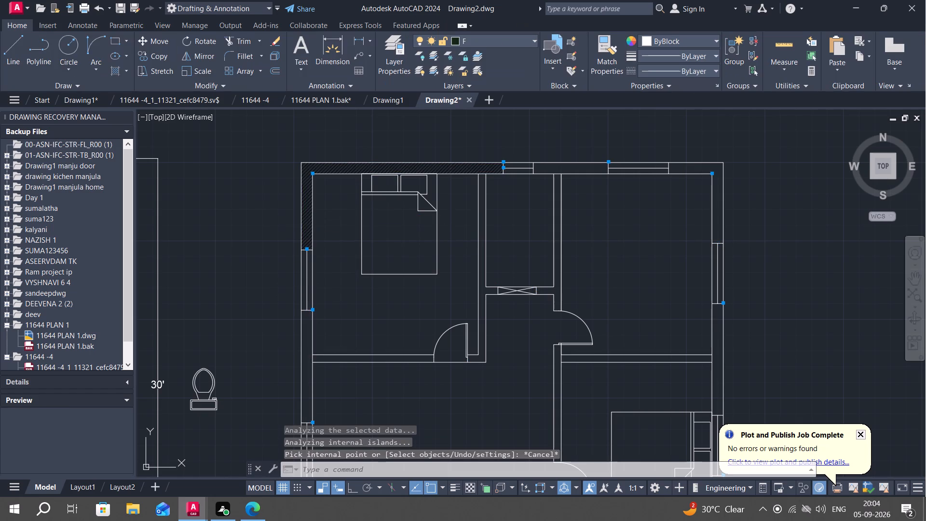
pyautogui.click(305, 357)
pyautogui.moveTo(303, 359); pyautogui.dragTo(297, 285, button='middle')
pyautogui.press('Escape')
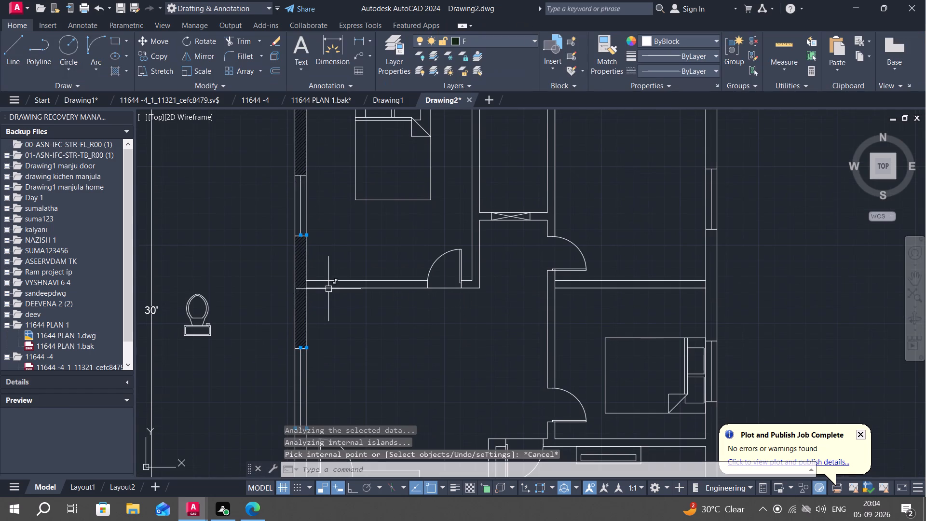
# Hatch the upper-left bedroom's lower wall and the two vertical walls flanking the narrow room beside it as separate hatches.
pyautogui.press('space')
pyautogui.click(330, 286)
pyautogui.moveTo(337, 313); pyautogui.dragTo(315, 300, button='middle')
pyautogui.press('Escape')
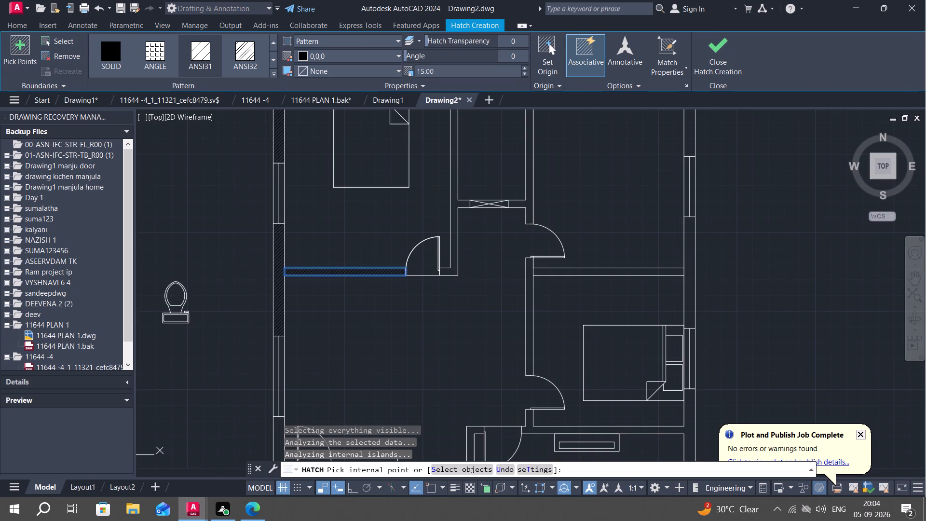
pyautogui.press('space')
pyautogui.moveTo(453, 226); pyautogui.dragTo(452, 281, button='middle')
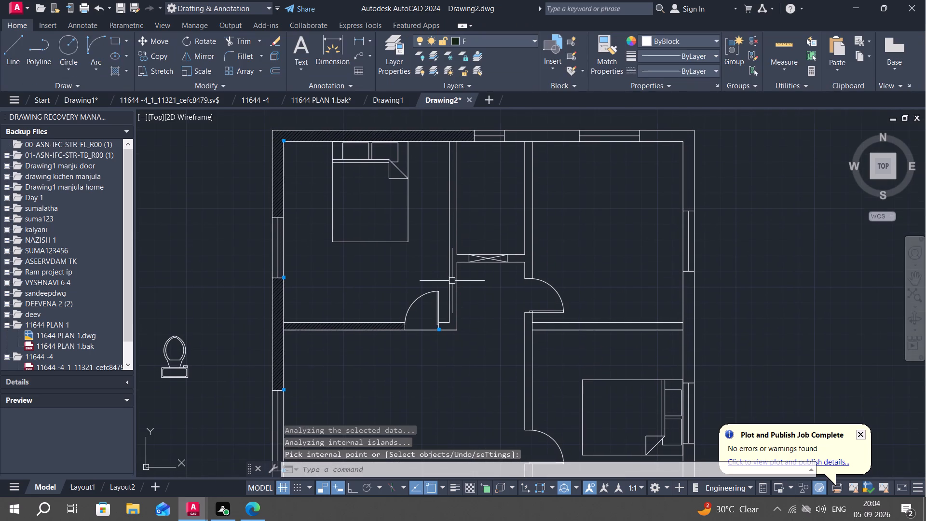
pyautogui.press('space')
pyautogui.click(452, 281)
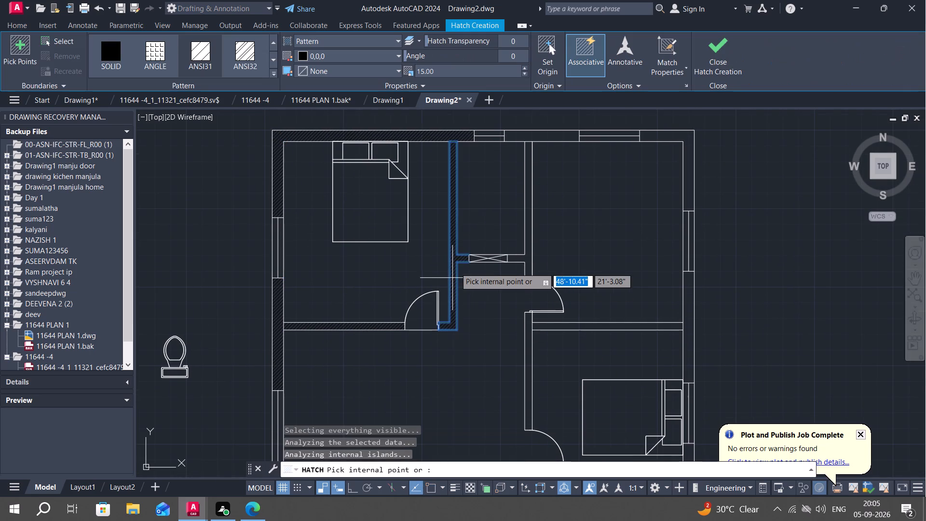
pyautogui.press('Escape')
pyautogui.press('space')
pyautogui.click(527, 239)
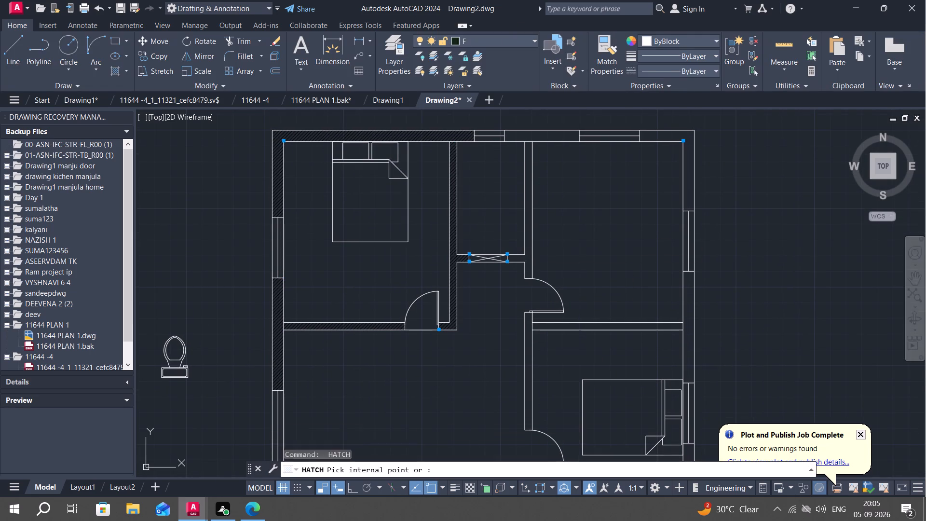
pyautogui.press('Escape')
# Hatch the top exterior wall between the two windows and the exterior wall around the upper-right corner as separate hatches.
pyautogui.press('space')
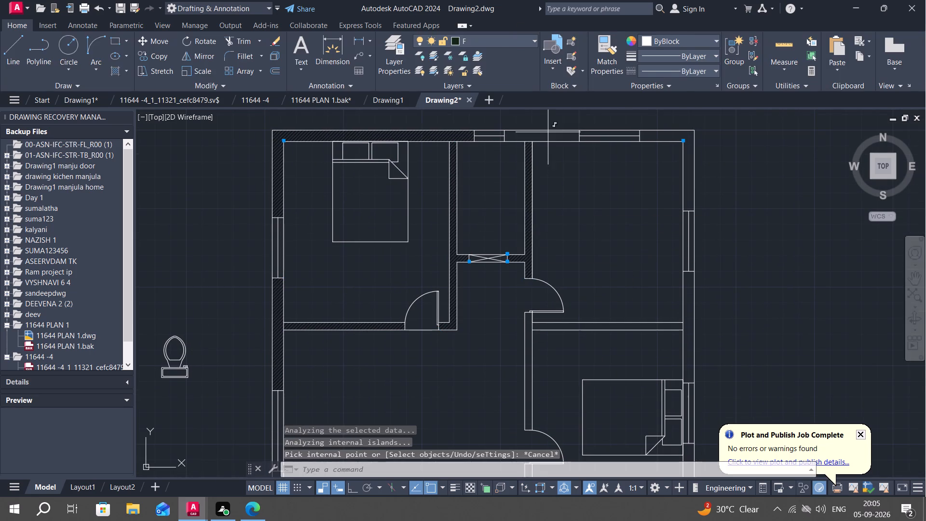
pyautogui.click(547, 133)
pyautogui.press('Escape')
pyautogui.press('space')
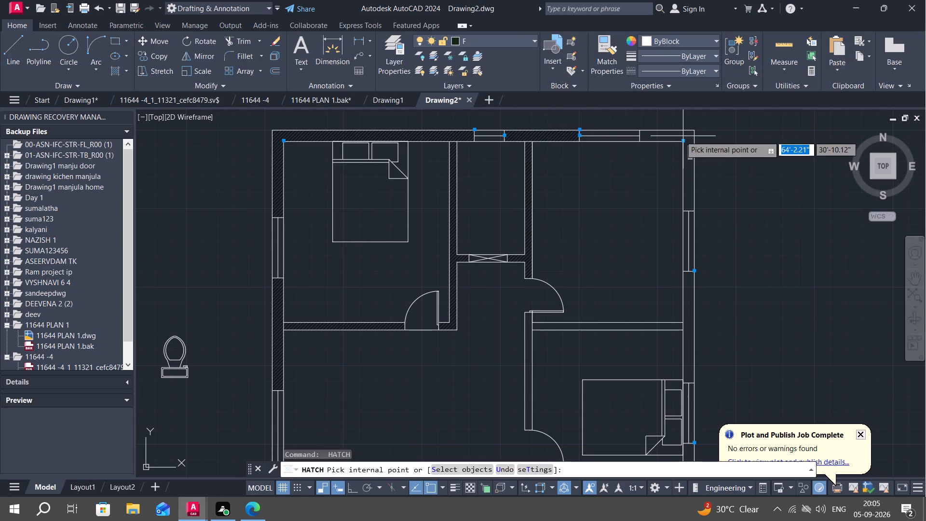
pyautogui.click(681, 136)
pyautogui.moveTo(640, 219); pyautogui.dragTo(615, 167, button='middle')
pyautogui.press('space')
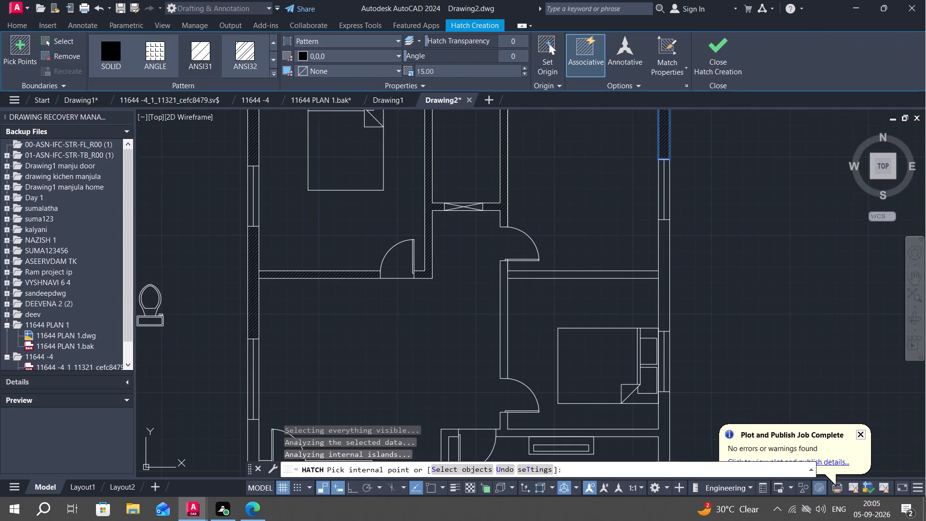
# Hatch the right exterior wall between the upper two windows together with the partition between the two right-hand rooms.
pyautogui.press('space')
pyautogui.click(664, 291)
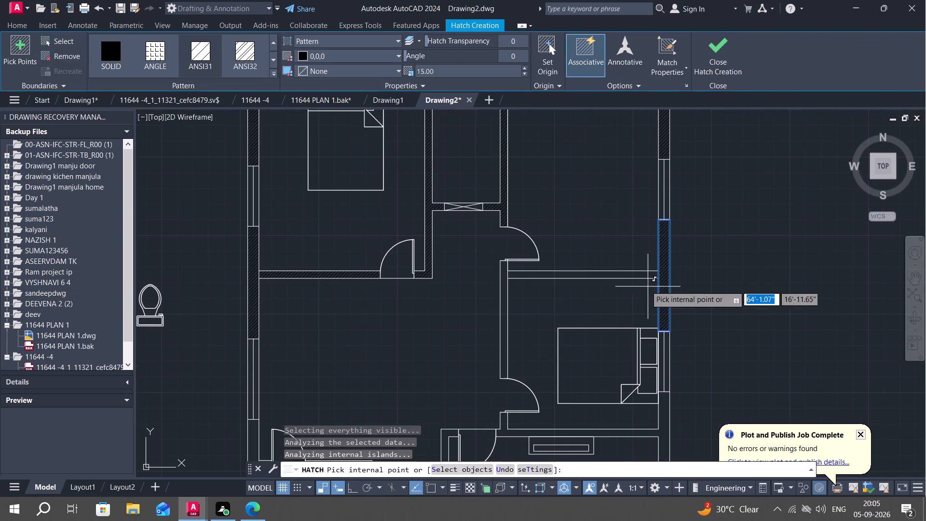
pyautogui.click(591, 274)
pyautogui.moveTo(591, 288); pyautogui.dragTo(569, 276, button='middle')
pyautogui.scroll(-1, 569, 277)
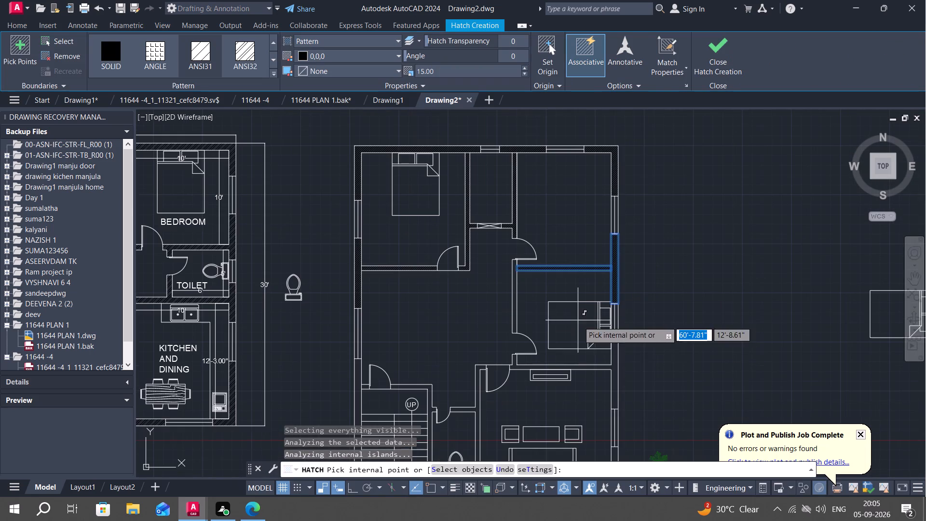
pyautogui.press('space')
# Hatch the walls around the sofa room and toilet, the wall beside the planting strip, and the lower-left exterior wall as one hatch.
pyautogui.click(613, 372)
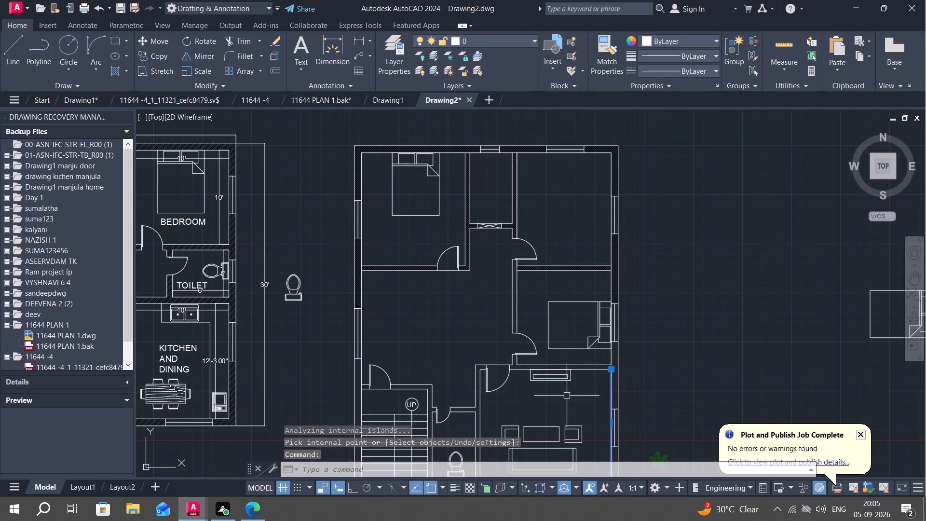
pyautogui.press('Escape')
pyautogui.write('H')
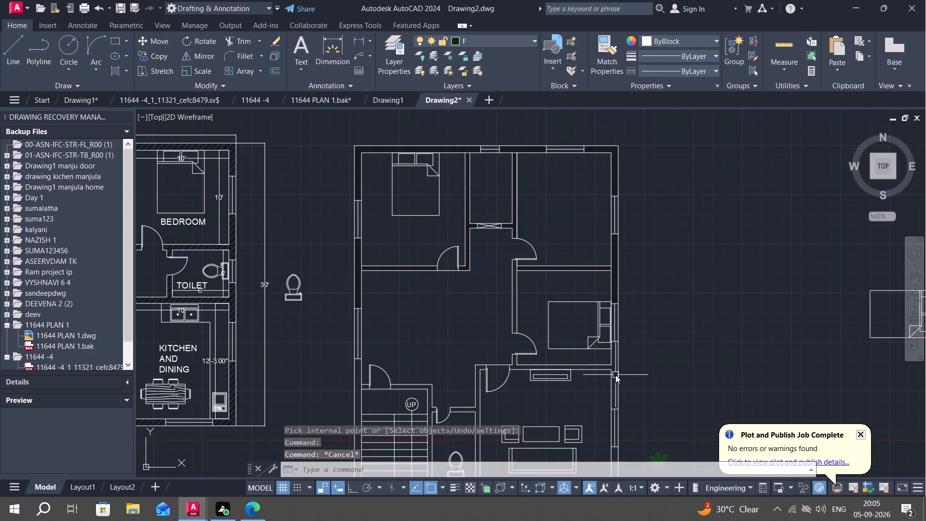
pyautogui.press('space')
pyautogui.click(615, 375)
pyautogui.moveTo(569, 400); pyautogui.dragTo(551, 309, button='middle')
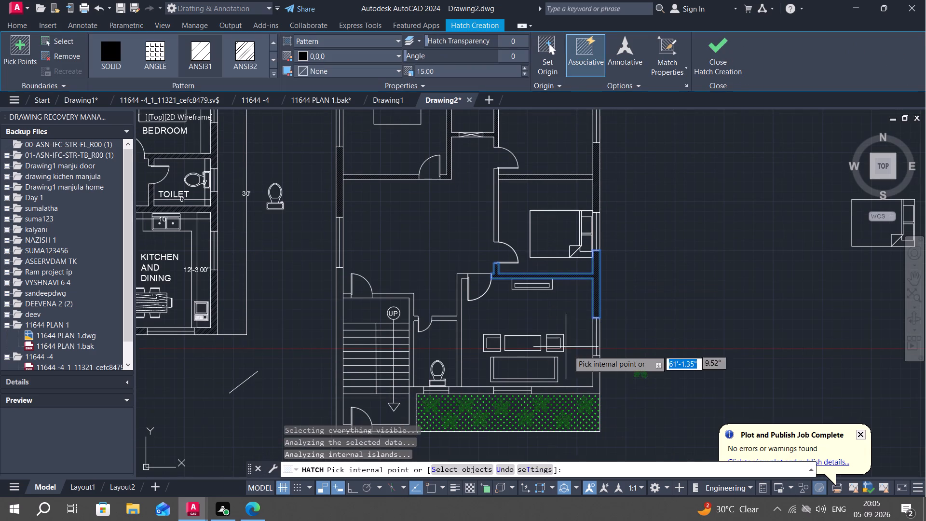
pyautogui.click(596, 382)
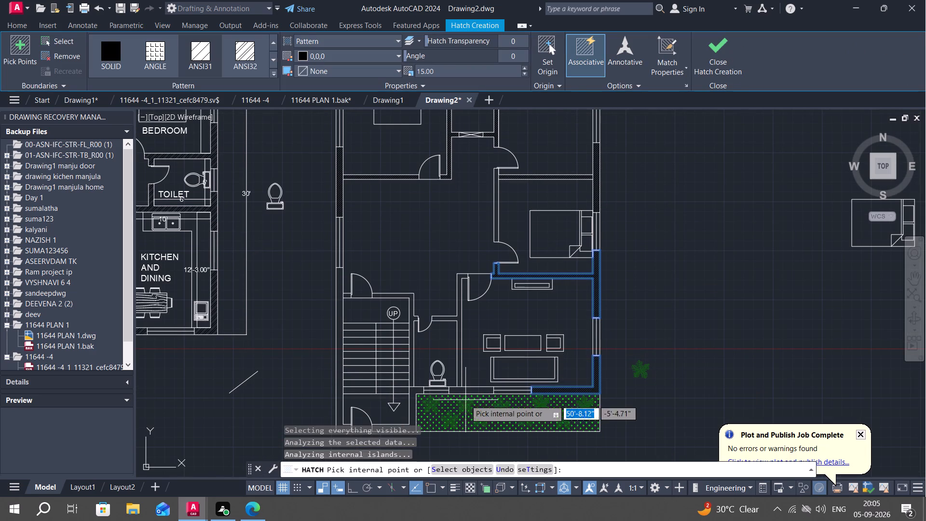
pyautogui.click(465, 391)
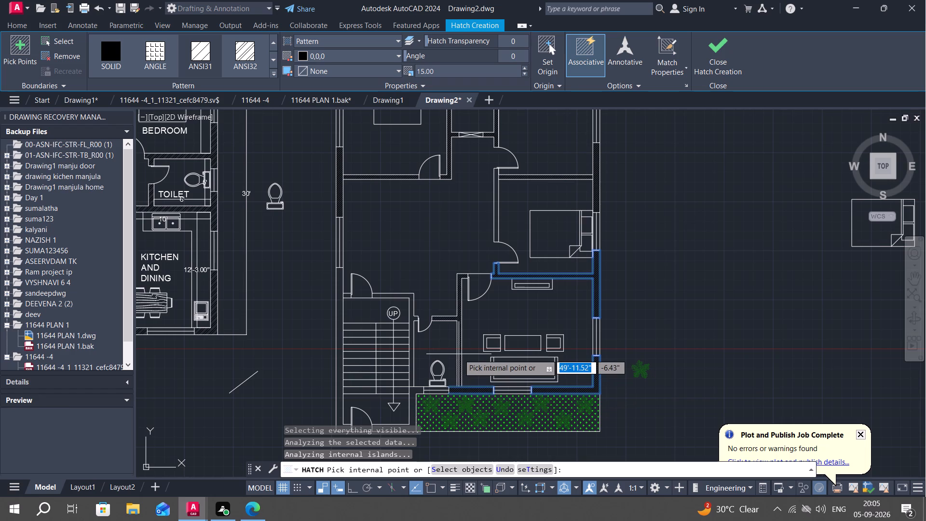
pyautogui.click(459, 354)
pyautogui.click(413, 396)
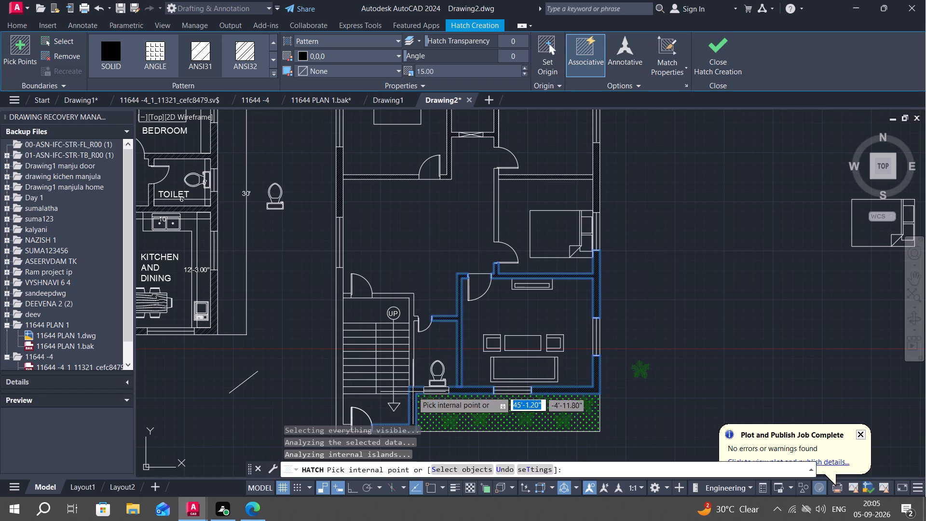
pyautogui.moveTo(412, 391); pyautogui.dragTo(418, 287, button='middle')
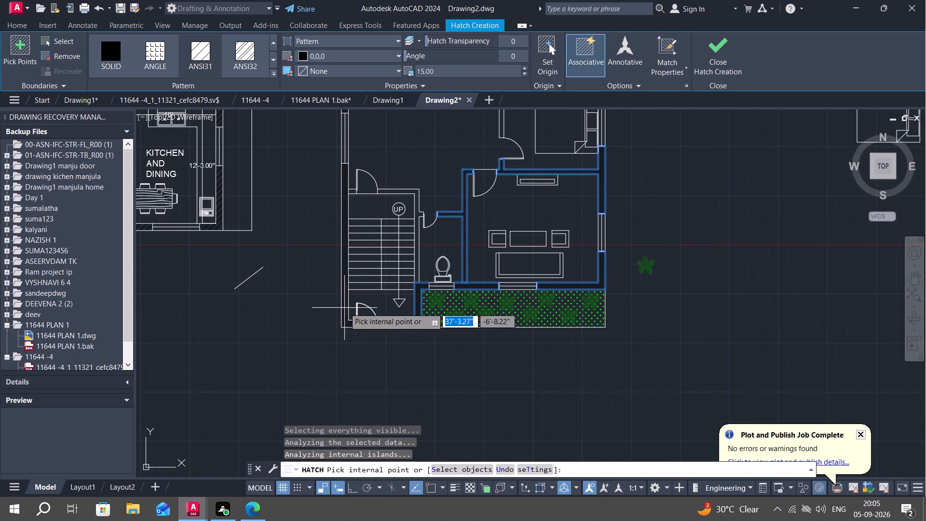
pyautogui.click(343, 306)
pyautogui.press('Escape')
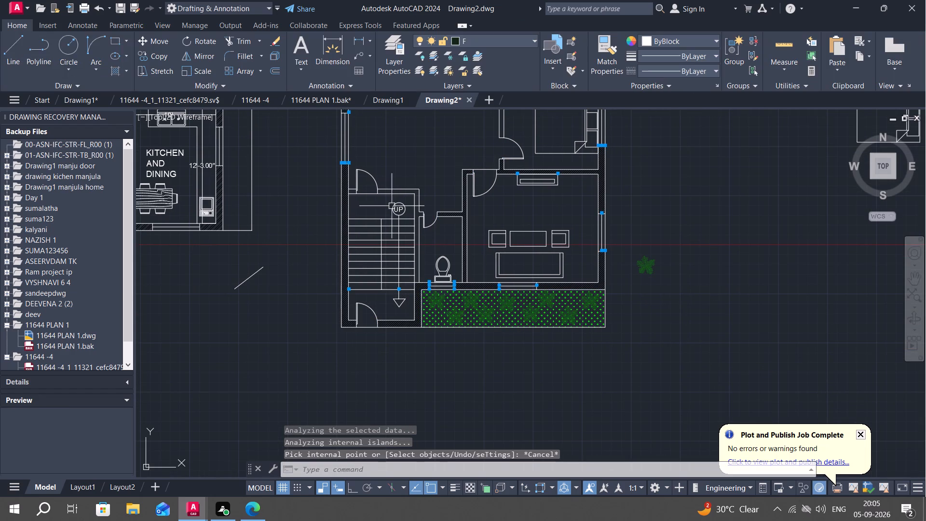
# Hatch the interior wall along the top of the staircase.
pyautogui.press('space')
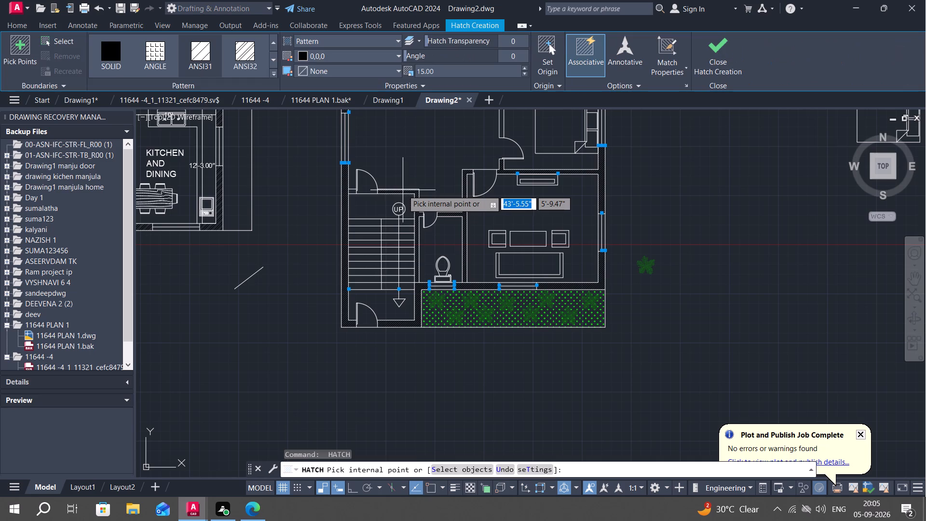
pyautogui.click(403, 190)
pyautogui.press('Escape')
pyautogui.moveTo(416, 165); pyautogui.dragTo(408, 302, button='middle')
pyautogui.scroll(-1, 405, 295)
pyautogui.press('Escape')
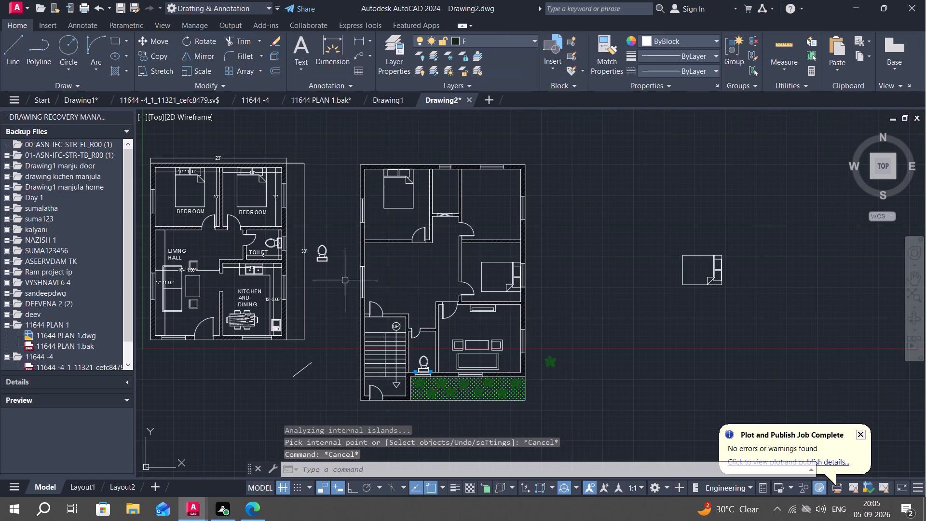
# Copy the LIVING HALL label from the first plan into the central hall of the second plan.
pyautogui.moveTo(183, 269); pyautogui.dragTo(250, 259, button='middle')
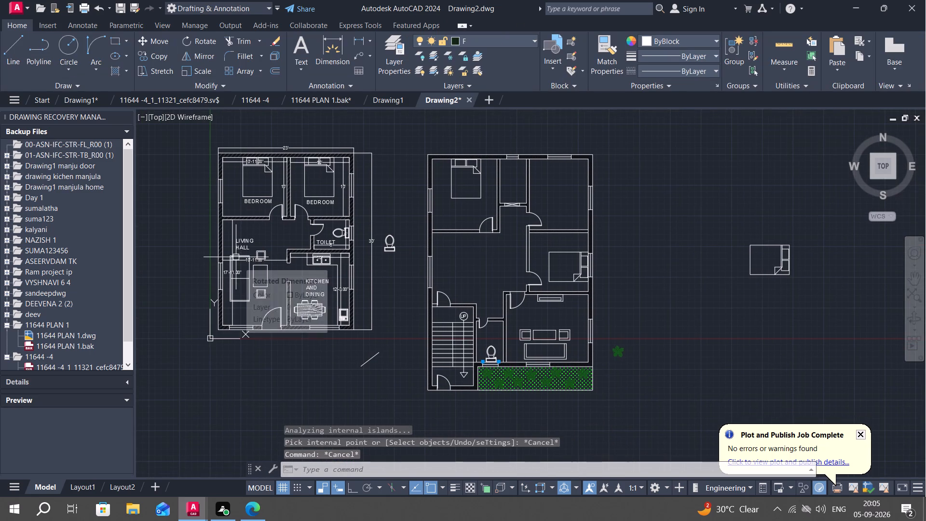
pyautogui.press('space')
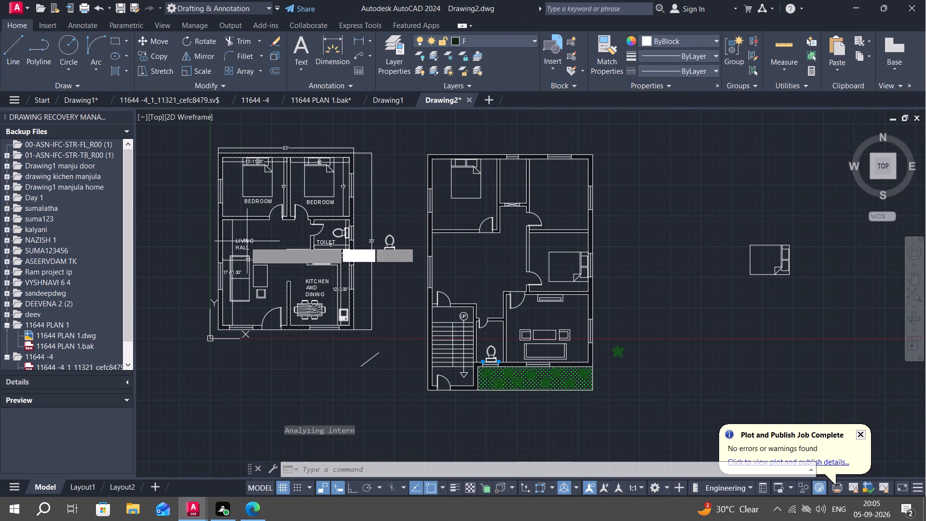
pyautogui.press('Escape')
pyautogui.press('c')
pyautogui.press('o')
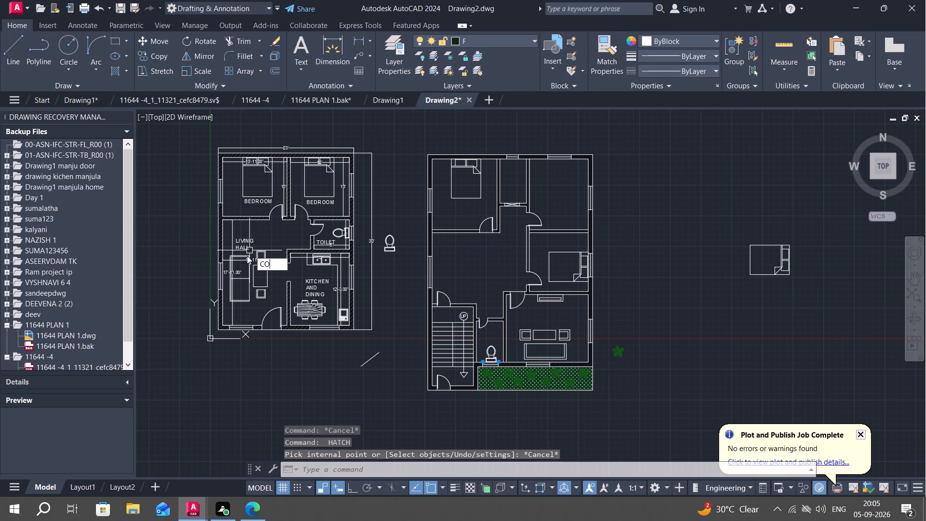
pyautogui.press('space')
pyautogui.click(245, 248)
pyautogui.rightClick(244, 247)
pyautogui.click(244, 247)
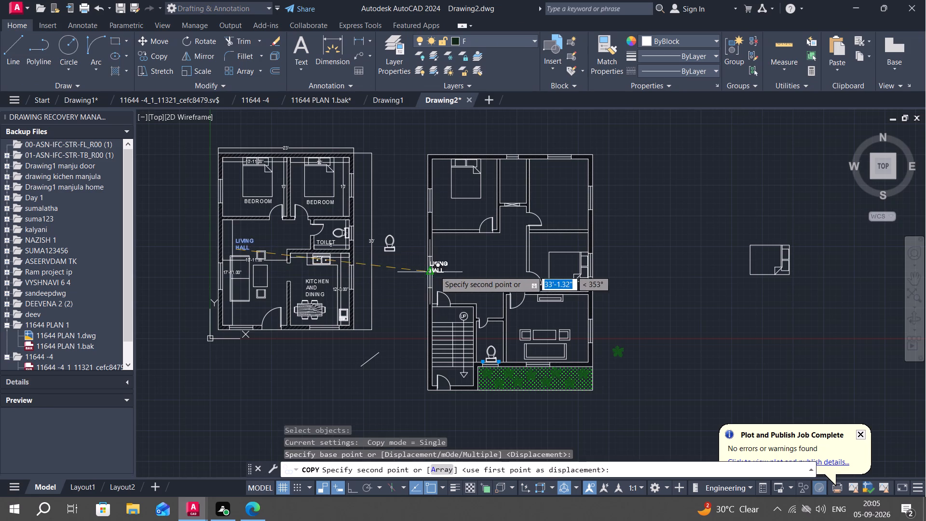
pyautogui.click(460, 271)
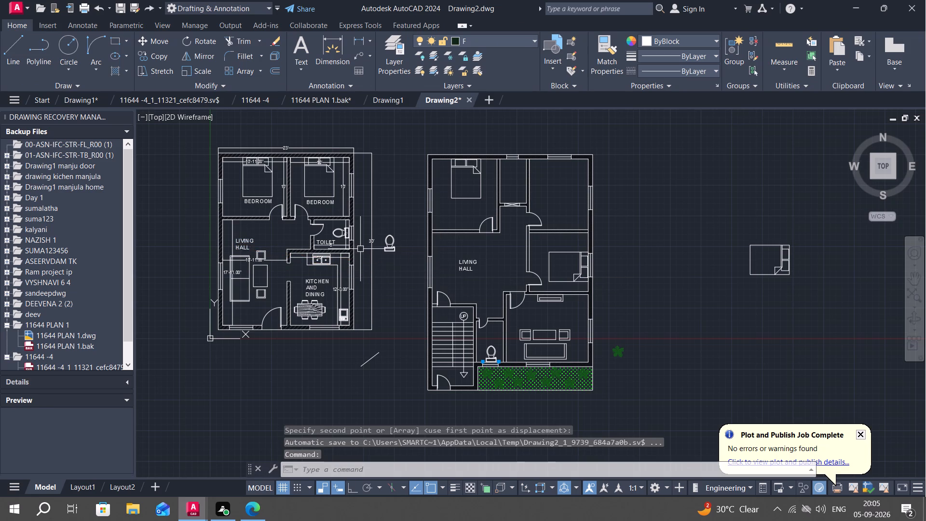
# Copy the dining table set from the first plan's kitchen to just above the second plan's LIVING HALL label.
pyautogui.write('CO')
pyautogui.press('space')
pyautogui.click(313, 313)
pyautogui.rightClick(313, 312)
pyautogui.click(313, 312)
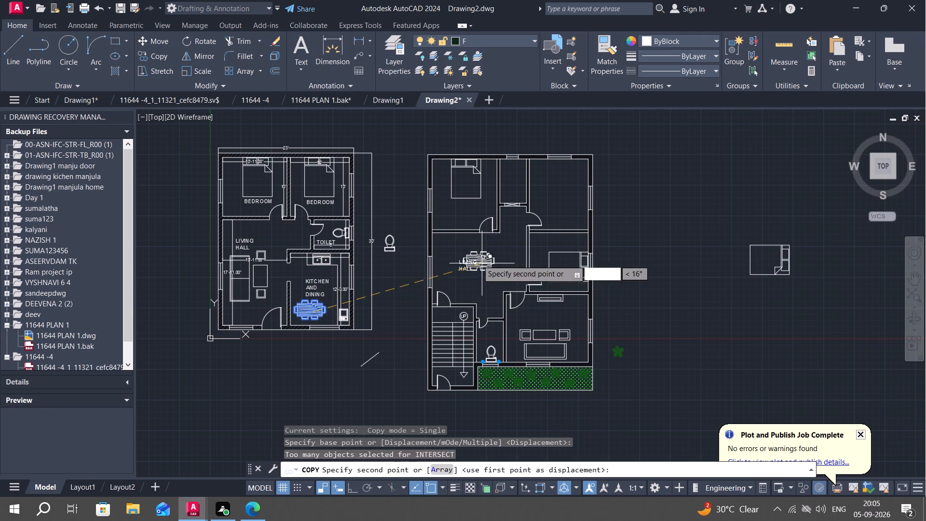
pyautogui.click(457, 249)
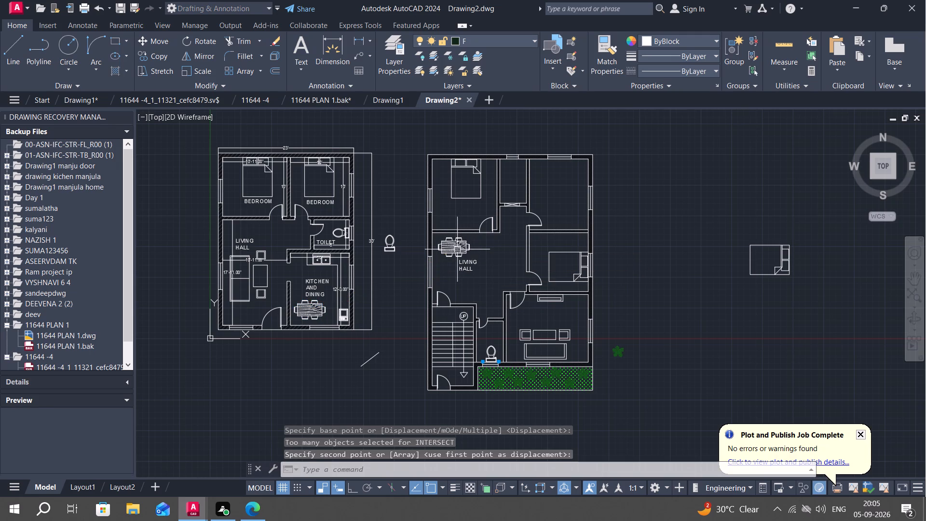
pyautogui.press('Escape')
# Copy the BEDROOM label below the bed in the second plan's upper-left bedroom and above the bed in its right-hand bedroom.
pyautogui.press('space')
pyautogui.click(264, 203)
pyautogui.rightClick(264, 203)
pyautogui.click(264, 203)
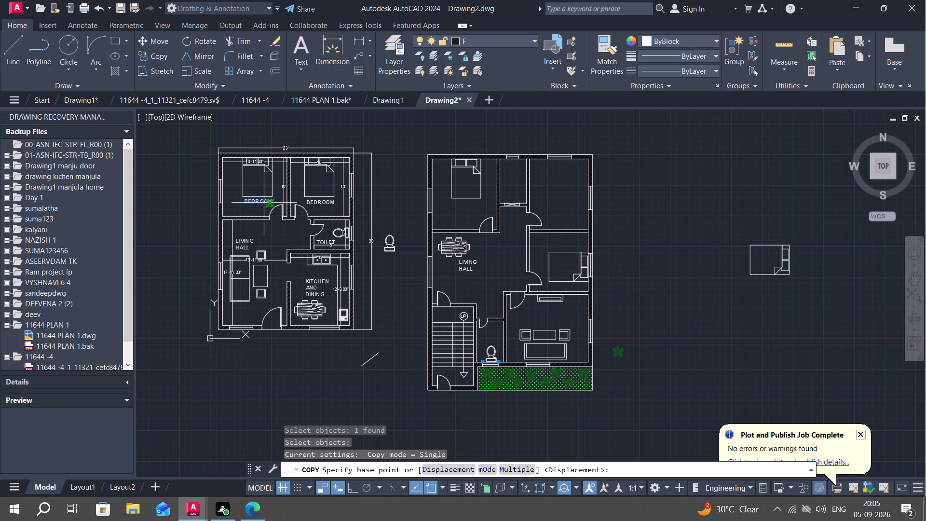
pyautogui.click(477, 209)
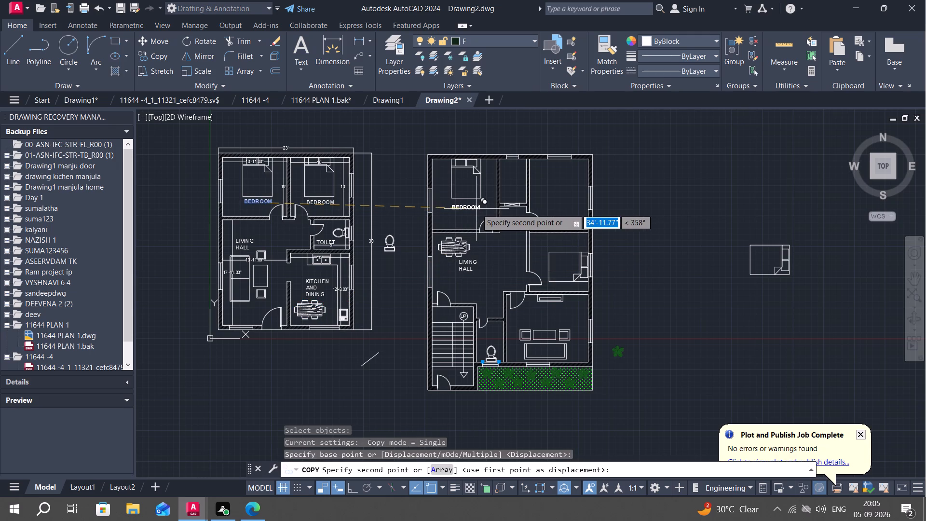
pyautogui.press('space')
pyautogui.click(476, 207)
pyautogui.rightClick(474, 206)
pyautogui.click(472, 206)
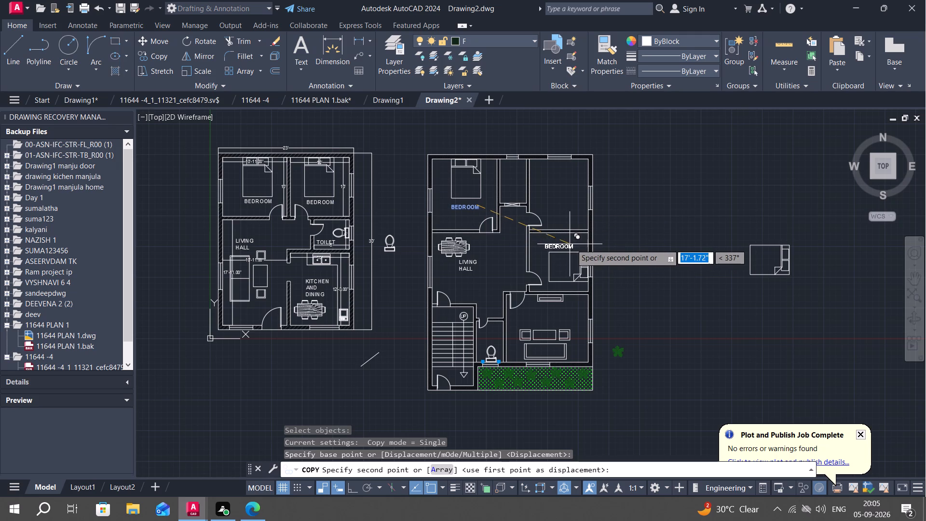
pyautogui.click(576, 243)
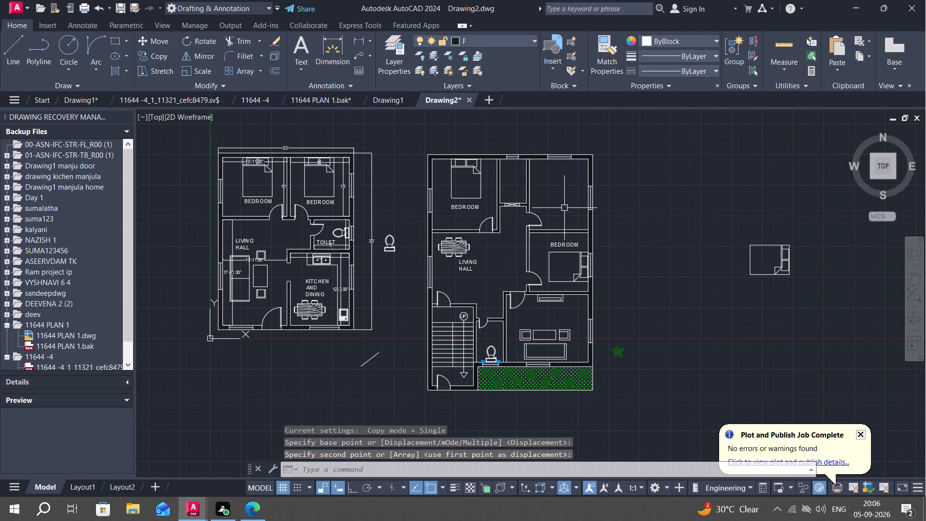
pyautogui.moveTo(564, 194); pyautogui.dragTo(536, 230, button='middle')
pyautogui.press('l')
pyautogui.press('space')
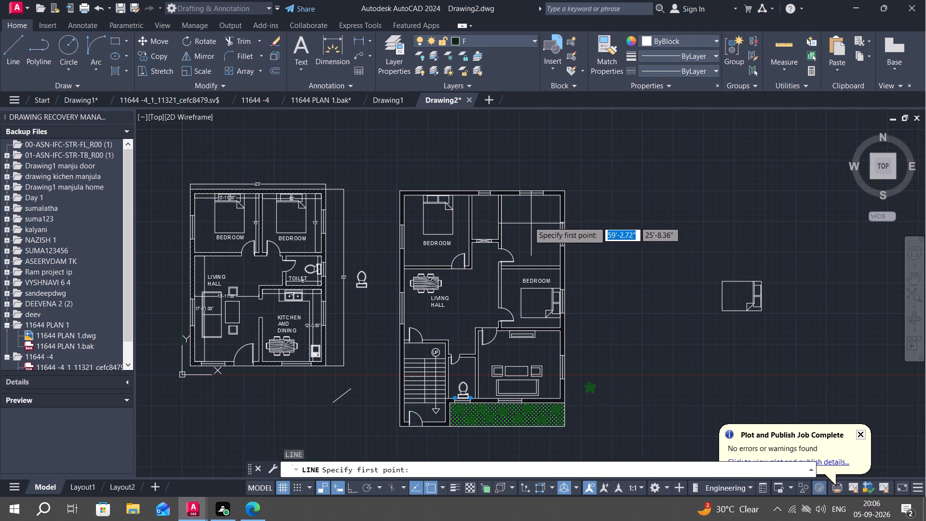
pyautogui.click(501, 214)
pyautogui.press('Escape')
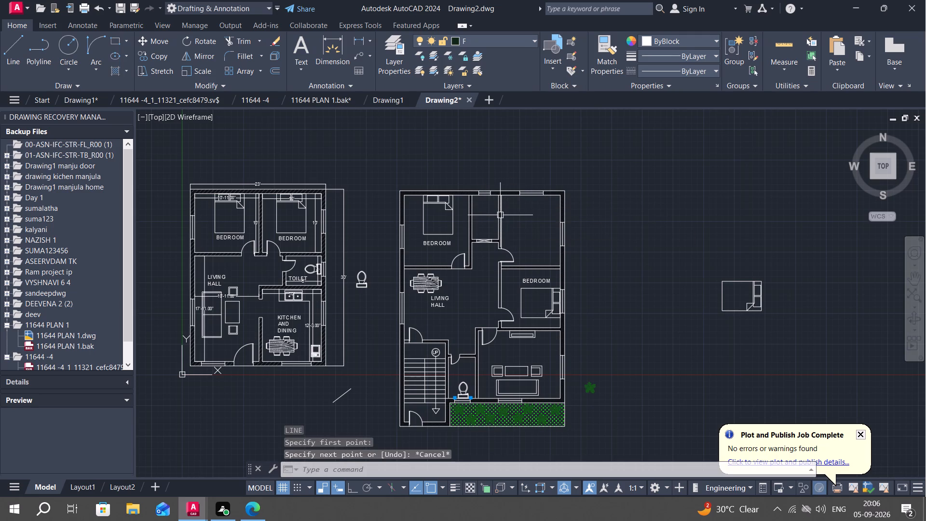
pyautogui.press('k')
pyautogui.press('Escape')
# Draw a 10' horizontal line across the second plan's upper-right room, from its left wall to its right wall.
pyautogui.write('L')
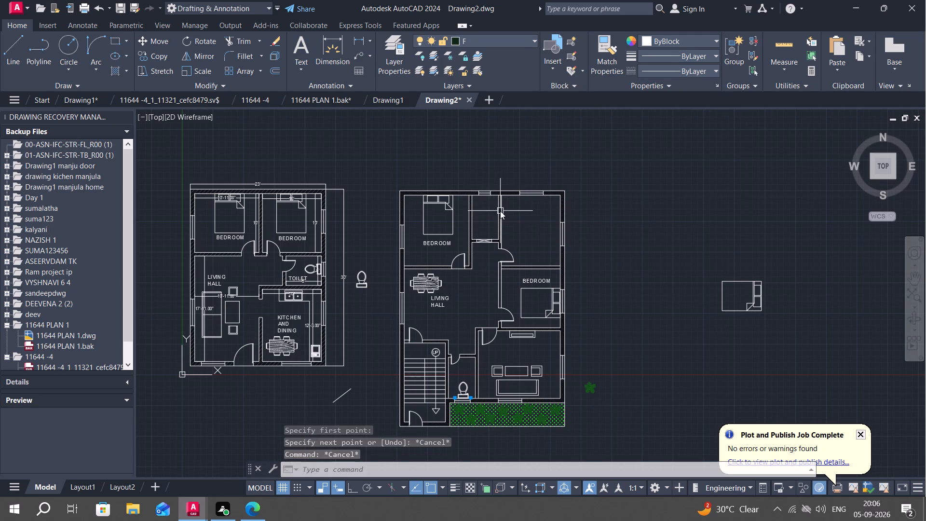
pyautogui.press('space')
pyautogui.click(500, 211)
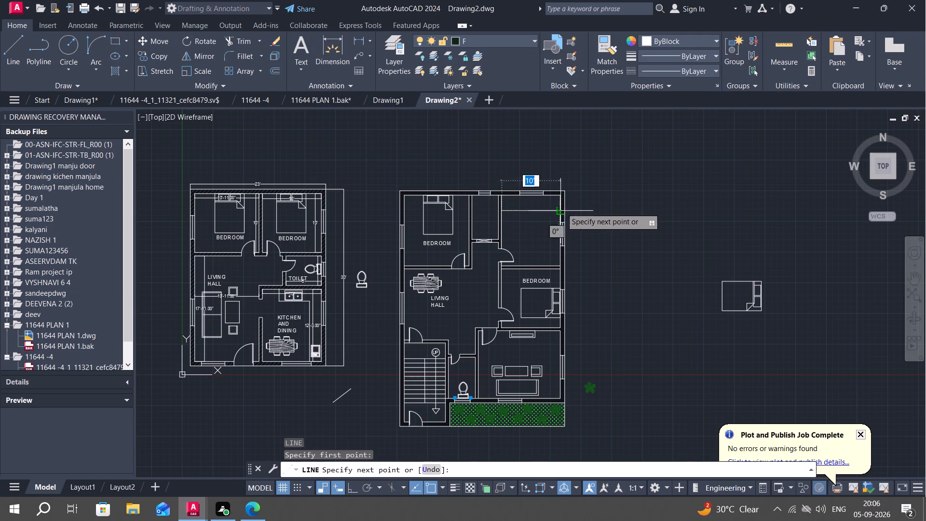
pyautogui.click(560, 209)
pyautogui.press('Escape')
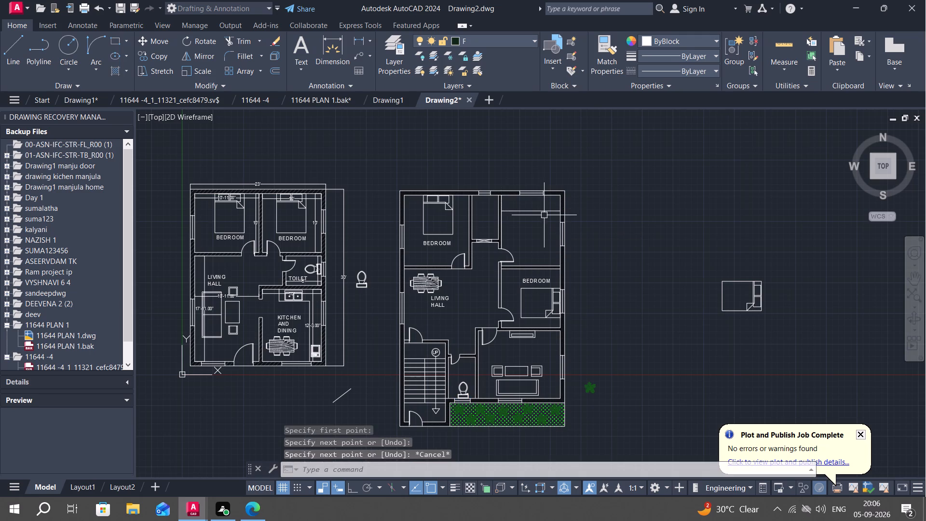
# Draw a vertical line down from the second plan's upper-right room's top wall and turn it horizontally to the right wall, parallel to the walls.
pyautogui.press('l')
pyautogui.press('space')
pyautogui.click(541, 197)
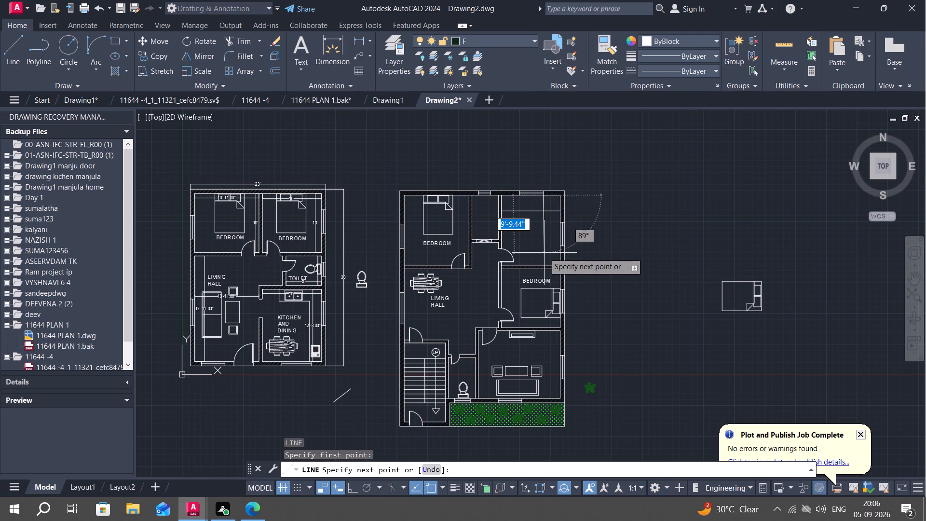
pyautogui.press('F8')
pyautogui.click(544, 253)
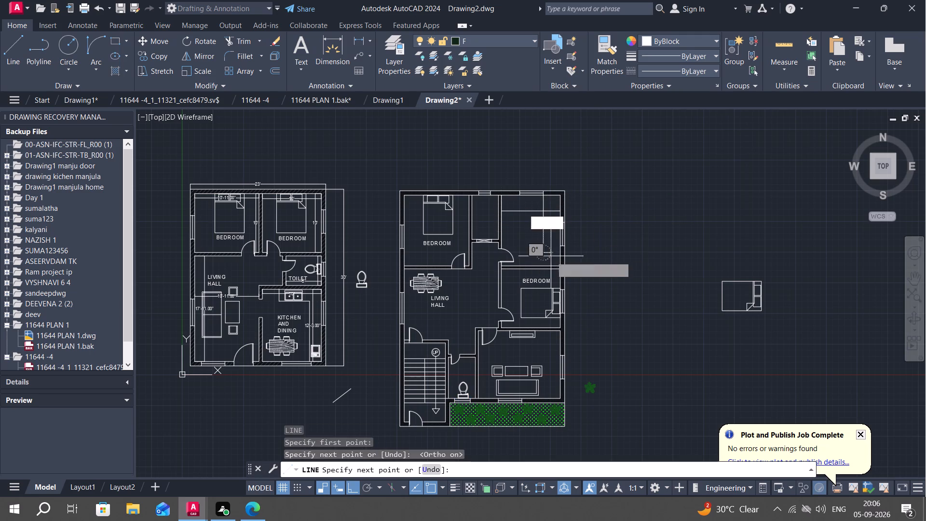
pyautogui.click(558, 257)
pyautogui.press('Escape')
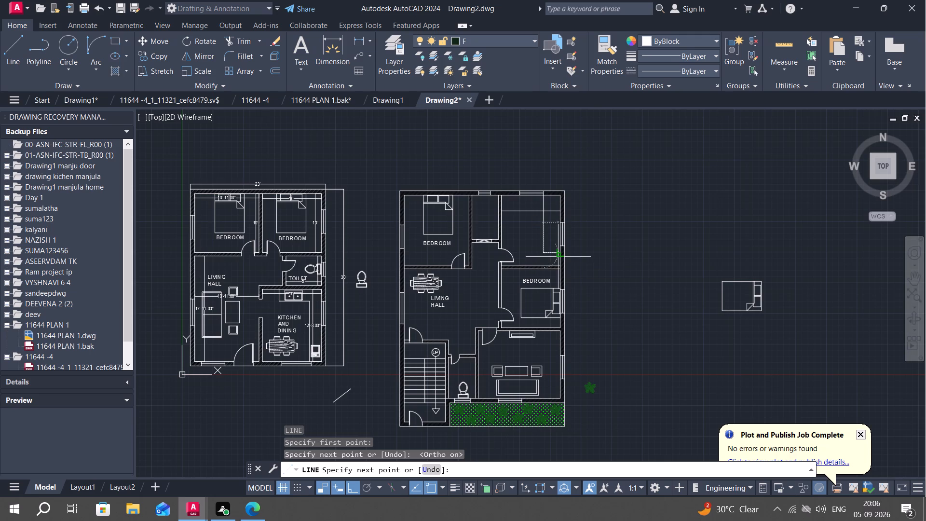
# Trim the overlapping line ends at the corner so an L-shaped kitchen counter outline remains in the second plan's upper-right room.
pyautogui.write('TR')
pyautogui.press('space')
pyautogui.click(542, 206)
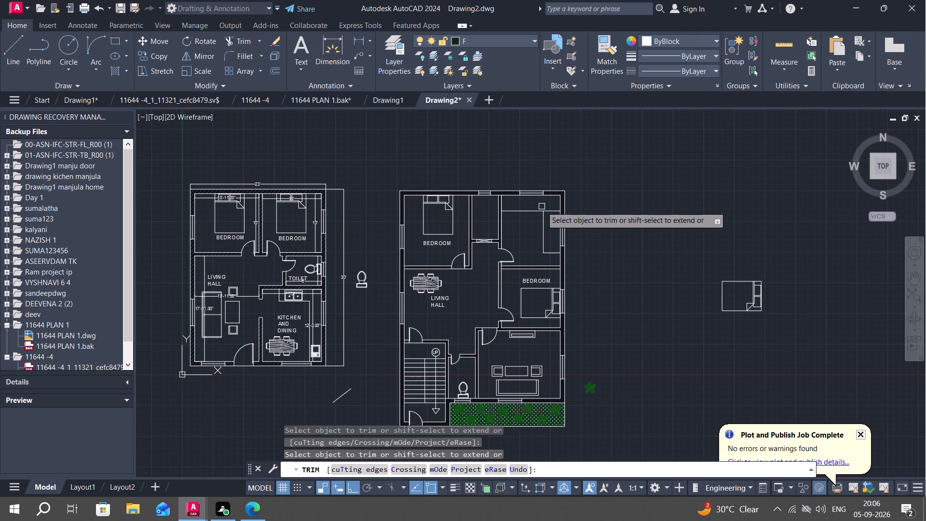
pyautogui.click(551, 209)
pyautogui.press('Escape')
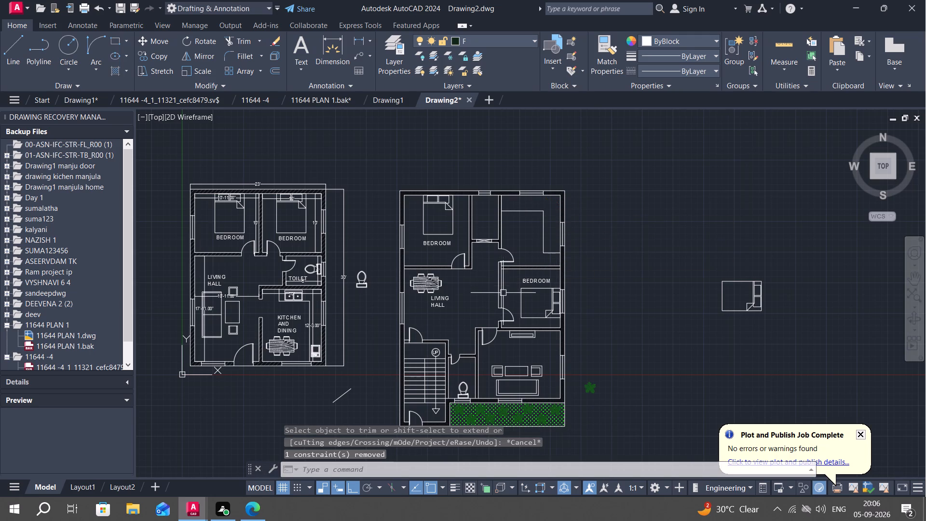
# Copy the KITCHEN AND DINING label from the first plan into the second plan's upper-right room, inside the counter outline.
pyautogui.moveTo(492, 309); pyautogui.dragTo(495, 281, button='middle')
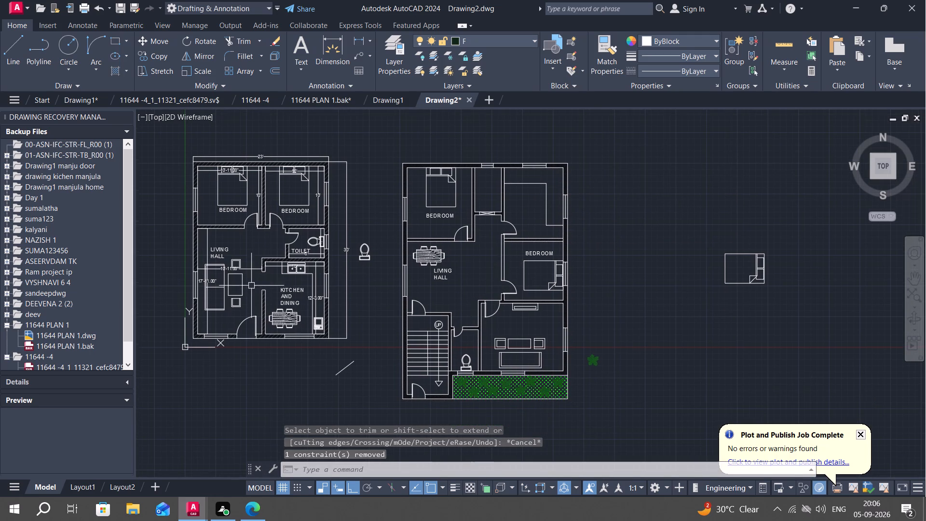
pyautogui.write('CO')
pyautogui.press('space')
pyautogui.click(290, 292)
pyautogui.rightClick(290, 292)
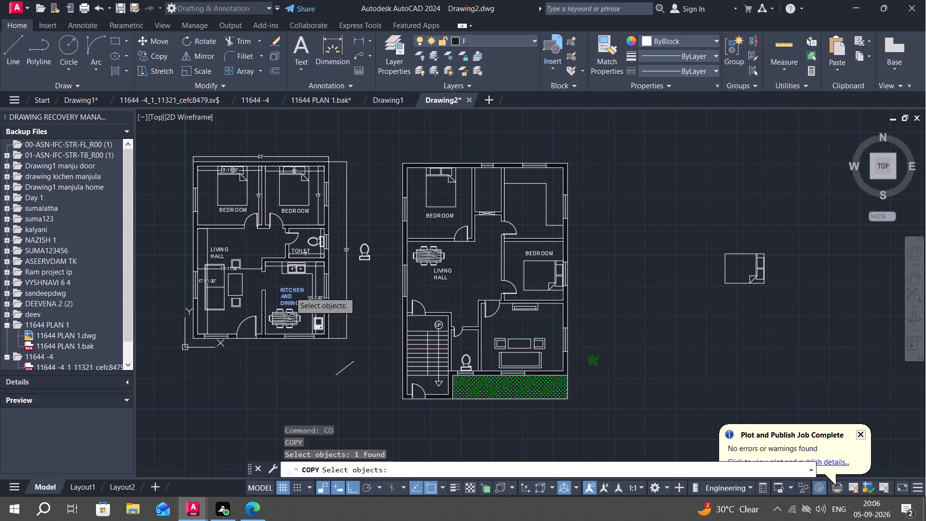
pyautogui.click(290, 292)
pyautogui.press('F8')
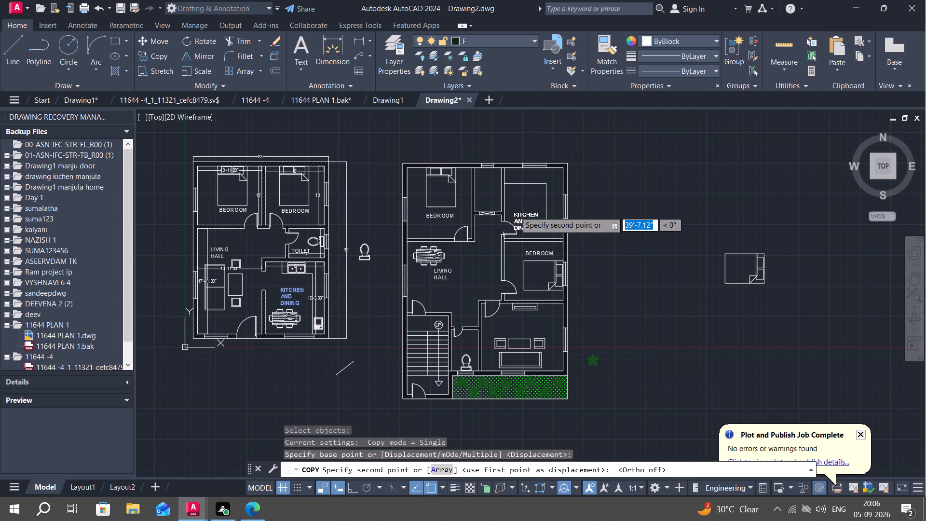
pyautogui.click(516, 197)
# Shorten the copied label in the second plan's upper-right room to read KITCHEN.
pyautogui.doubleClick(519, 204)
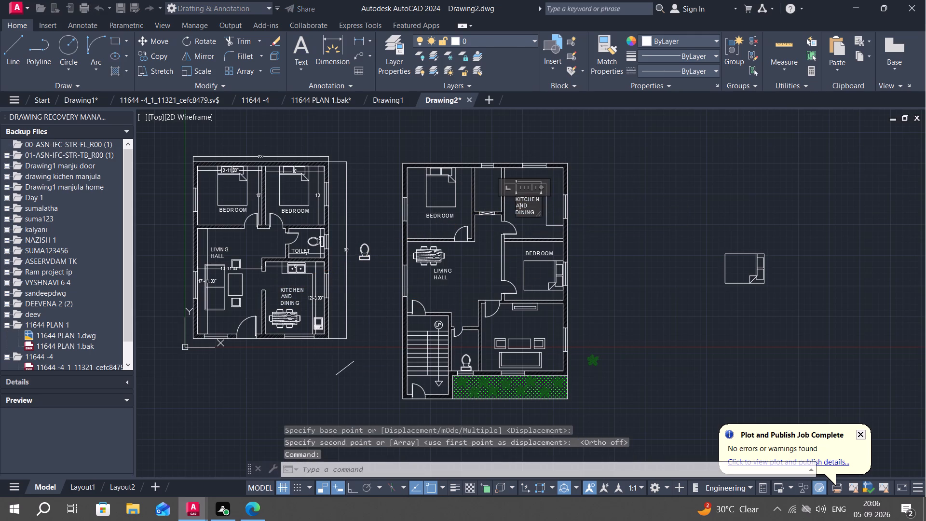
pyautogui.press('BackSpace')
pyautogui.press('BackSpace')
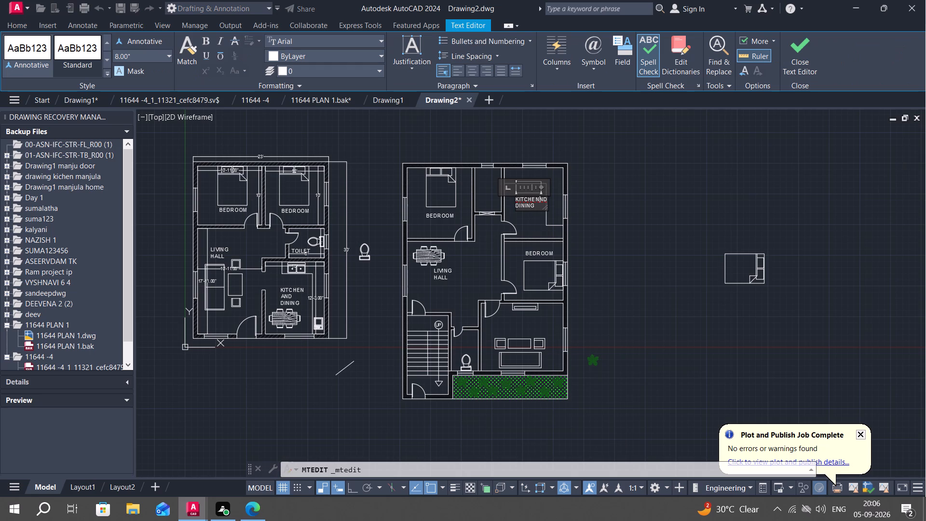
pyautogui.click(536, 209)
pyautogui.press('BackSpace')
pyautogui.scroll(3, 544, 163)
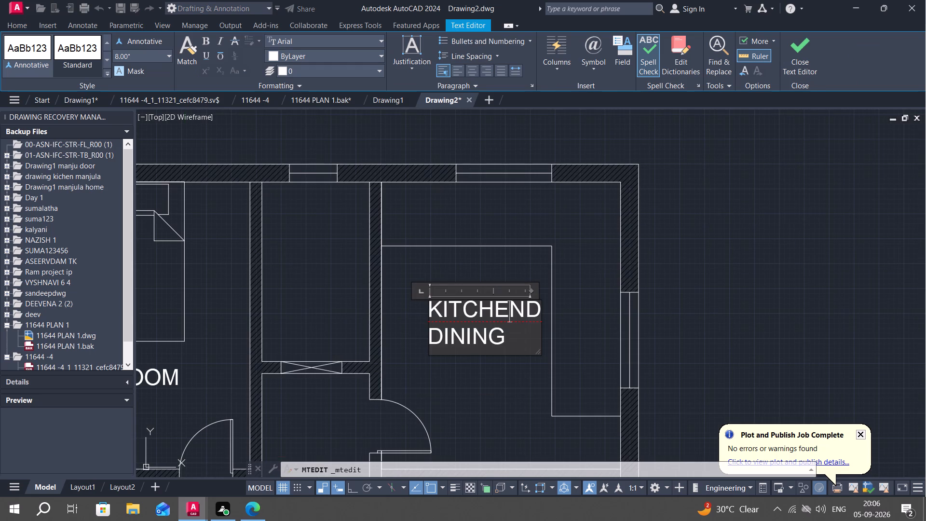
pyautogui.click(505, 344)
pyautogui.press('BackSpace')
pyautogui.press('BackSpace')
pyautogui.press('BackSpace')
pyautogui.press('BackSpace')
pyautogui.press('BackSpace')
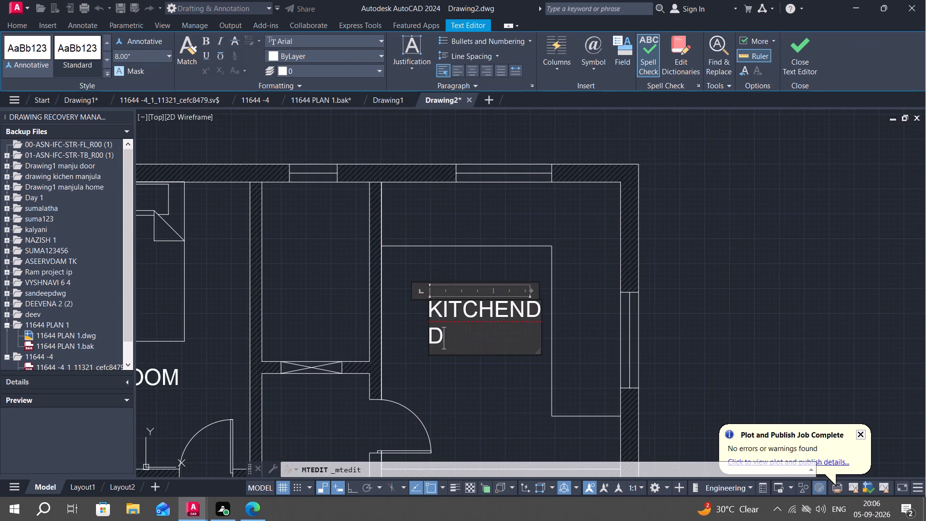
pyautogui.press('BackSpace')
pyautogui.press('BackSpace')
pyautogui.press('BackSpace')
pyautogui.click(524, 363)
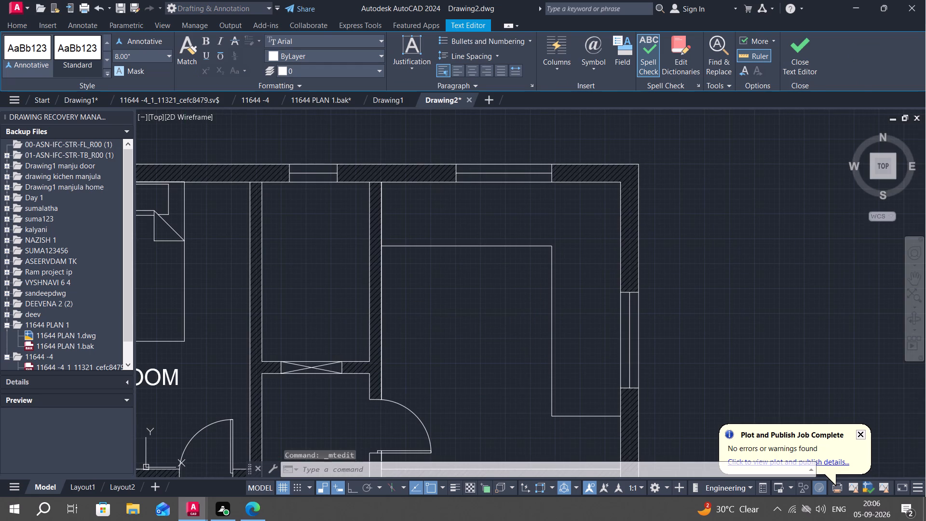
# Copy the KITCHEN label into the narrow room between the second plan's upper-left bedroom and the kitchen.
pyautogui.moveTo(426, 375); pyautogui.dragTo(454, 354, button='middle')
pyautogui.write('CO')
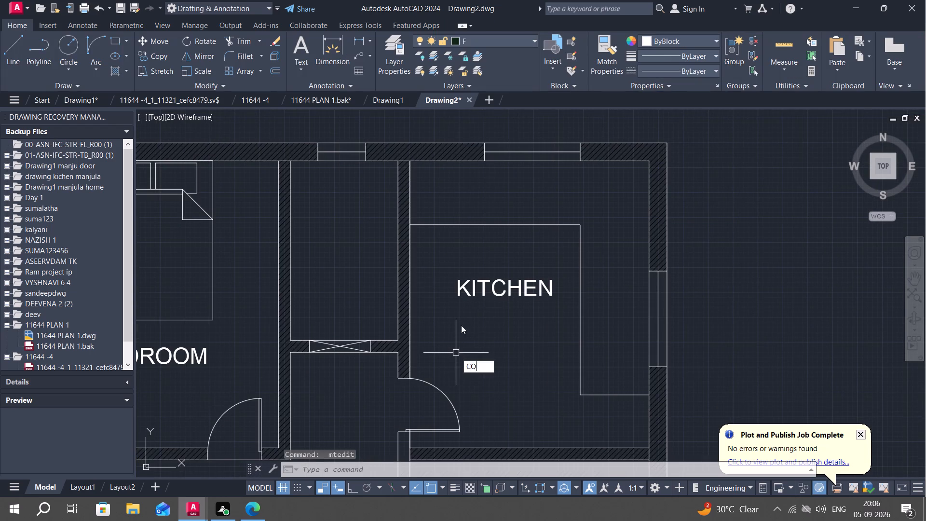
pyautogui.press('space')
pyautogui.click(479, 280)
pyautogui.rightClick(479, 280)
pyautogui.moveTo(478, 280); pyautogui.dragTo(473, 280)
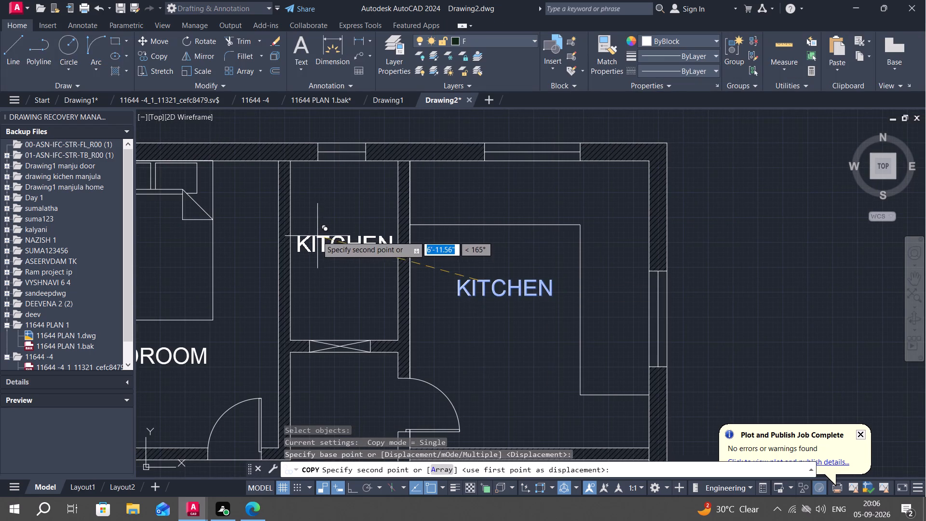
pyautogui.click(317, 236)
# Change the copied label in the narrow room beside the kitchen to PUJA.
pyautogui.doubleClick(326, 240)
pyautogui.click(388, 240)
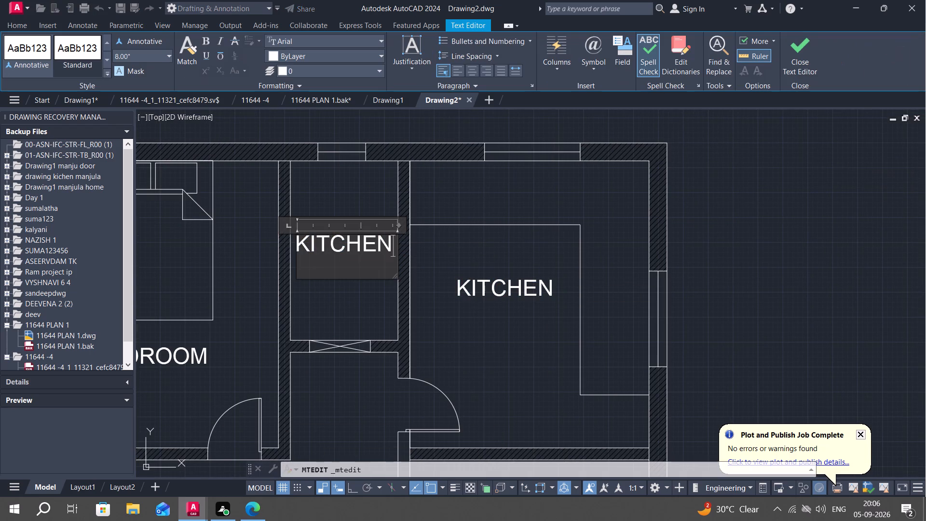
pyautogui.press('BackSpace')
pyautogui.press('BackSpace')
pyautogui.press('BackSpace')
pyautogui.press('BackSpace')
pyautogui.press('BackSpace')
pyautogui.press('BackSpace')
pyautogui.press('BackSpace')
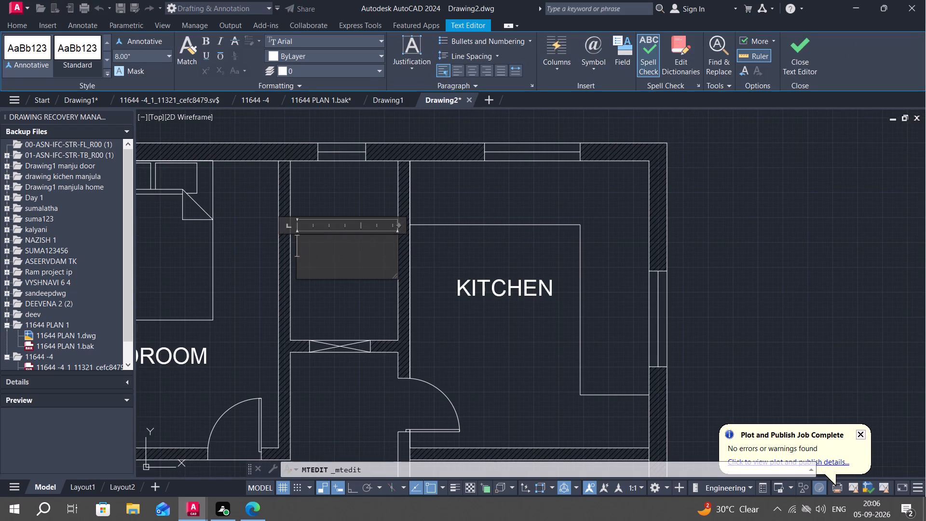
pyautogui.write('PUJA')
pyautogui.click(381, 289)
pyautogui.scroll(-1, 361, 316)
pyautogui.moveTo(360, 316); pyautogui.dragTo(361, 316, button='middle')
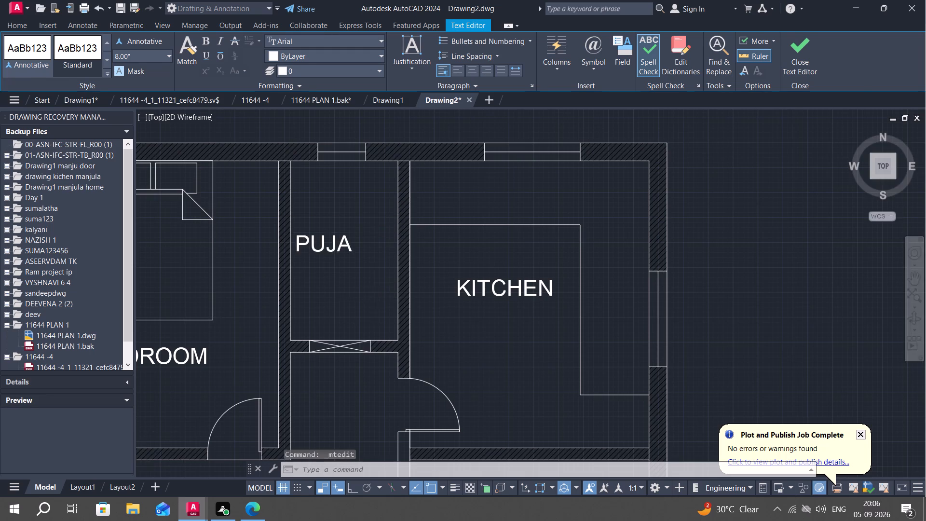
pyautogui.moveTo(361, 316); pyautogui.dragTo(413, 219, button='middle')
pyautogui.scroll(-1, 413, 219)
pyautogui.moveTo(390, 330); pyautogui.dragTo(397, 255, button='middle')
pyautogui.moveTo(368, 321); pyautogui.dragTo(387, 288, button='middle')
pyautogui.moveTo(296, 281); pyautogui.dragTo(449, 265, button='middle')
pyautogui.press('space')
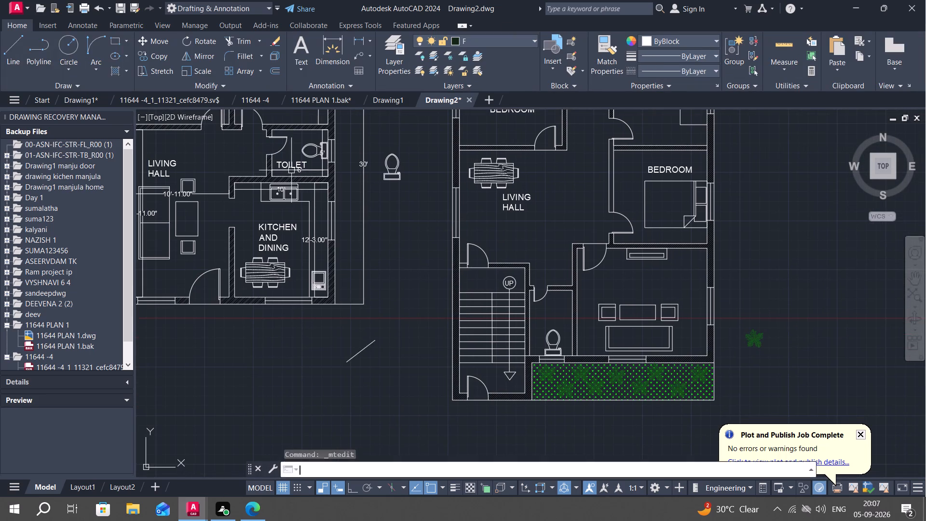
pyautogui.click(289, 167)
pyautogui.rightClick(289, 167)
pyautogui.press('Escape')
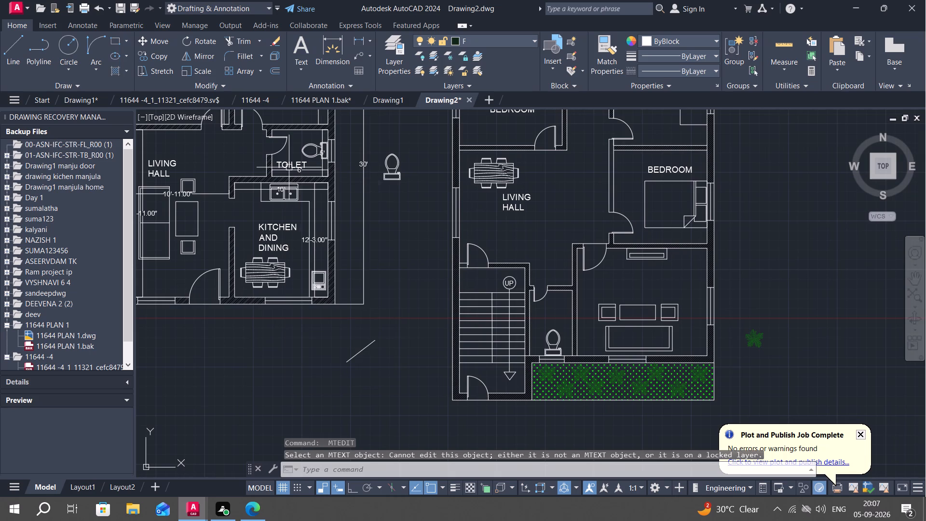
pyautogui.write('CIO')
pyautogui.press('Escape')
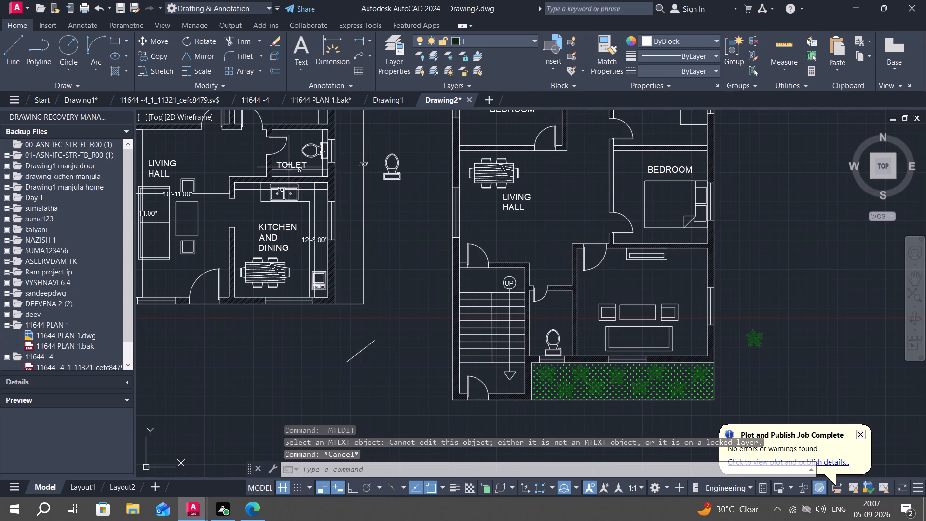
# Copy the TOILET label from the first plan to just above the toilet fixture in the second plan.
pyautogui.write('CO')
pyautogui.press('space')
pyautogui.click(288, 163)
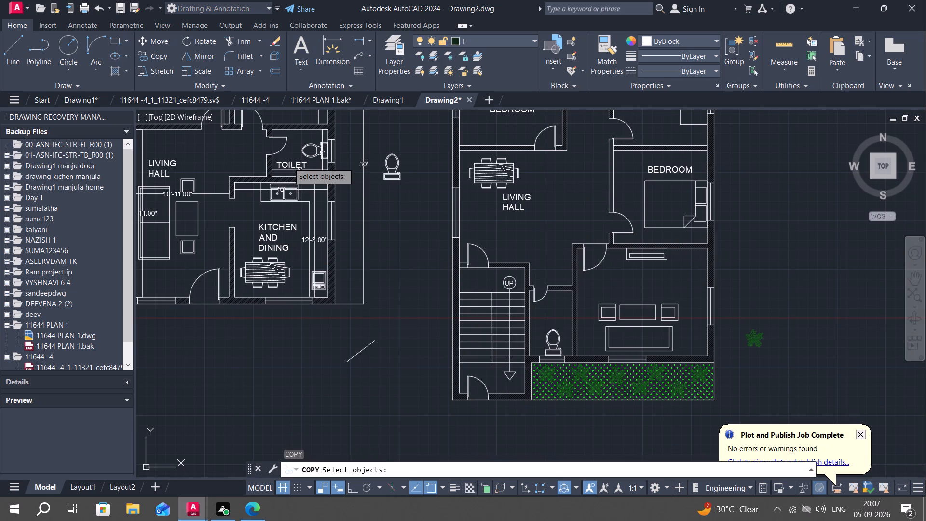
pyautogui.rightClick(288, 163)
pyautogui.click(288, 163)
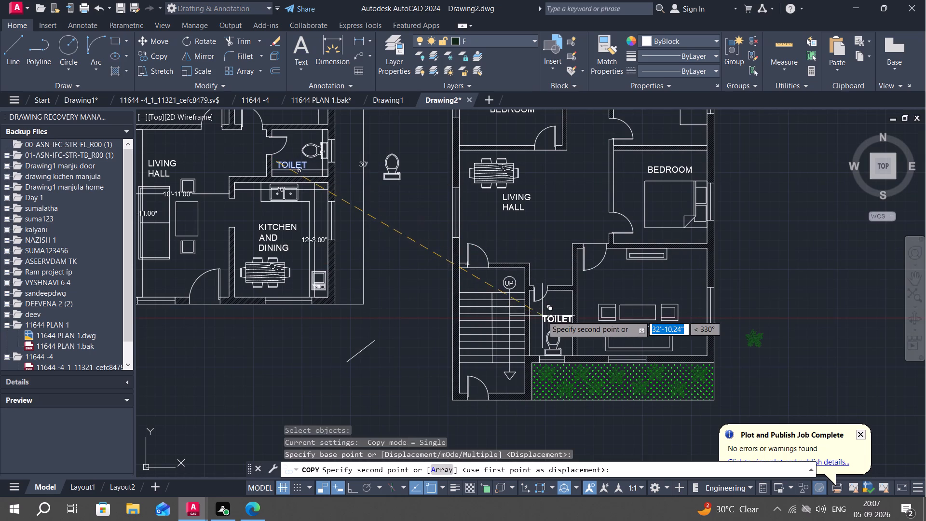
pyautogui.click(535, 312)
# Copy the LIVING HALL label from the first plan into the second plan's lower-right room, above the sofa set.
pyautogui.moveTo(535, 312); pyautogui.dragTo(490, 328, button='middle')
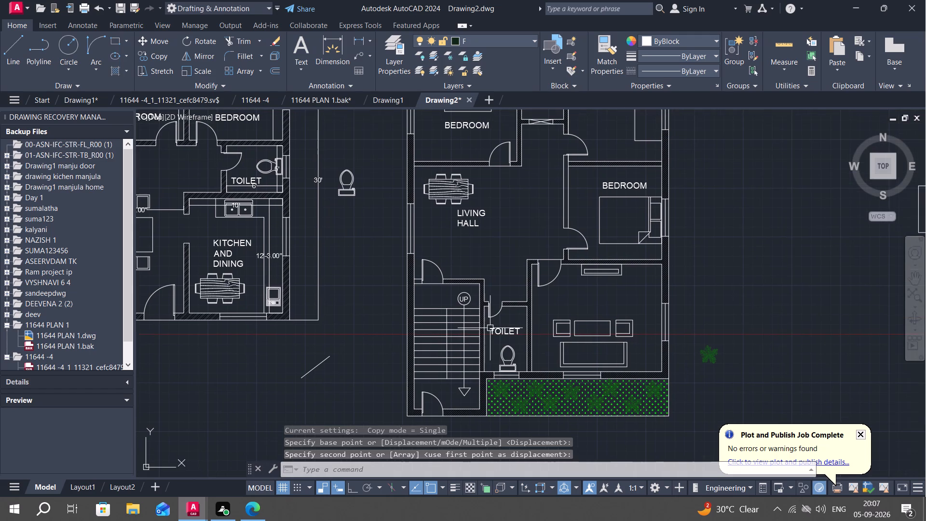
pyautogui.press('space')
pyautogui.moveTo(262, 267); pyautogui.dragTo(365, 263, button='middle')
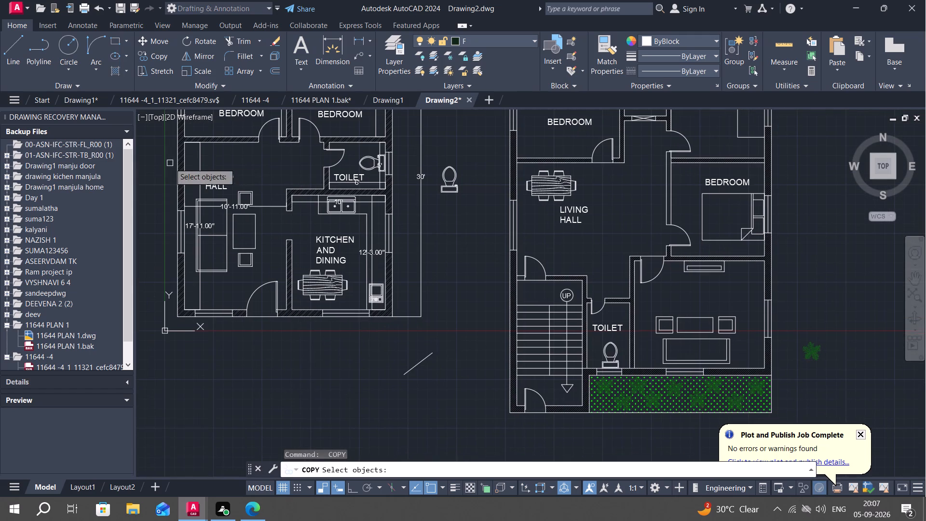
pyautogui.click(212, 178)
pyautogui.rightClick(212, 178)
pyautogui.moveTo(212, 178); pyautogui.dragTo(214, 185)
pyautogui.moveTo(468, 278); pyautogui.dragTo(218, 344, button='middle')
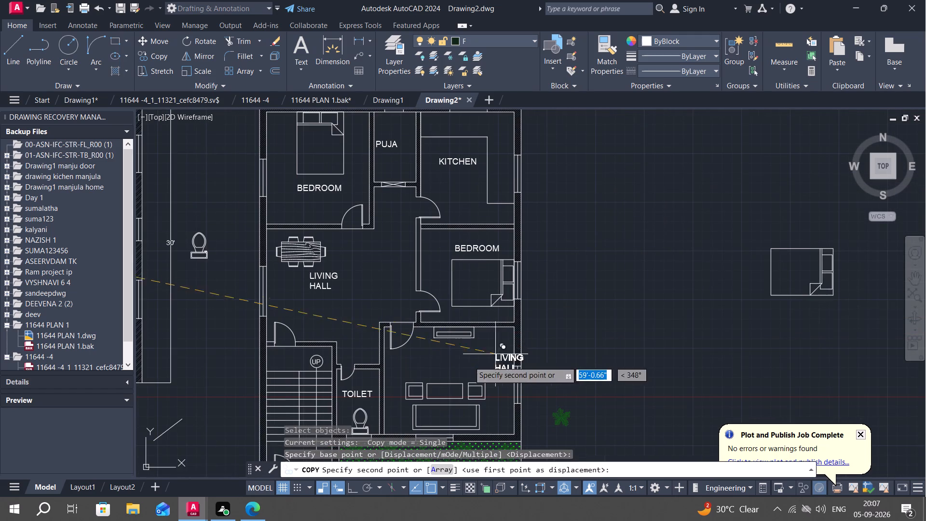
pyautogui.click(436, 356)
pyautogui.press('Escape')
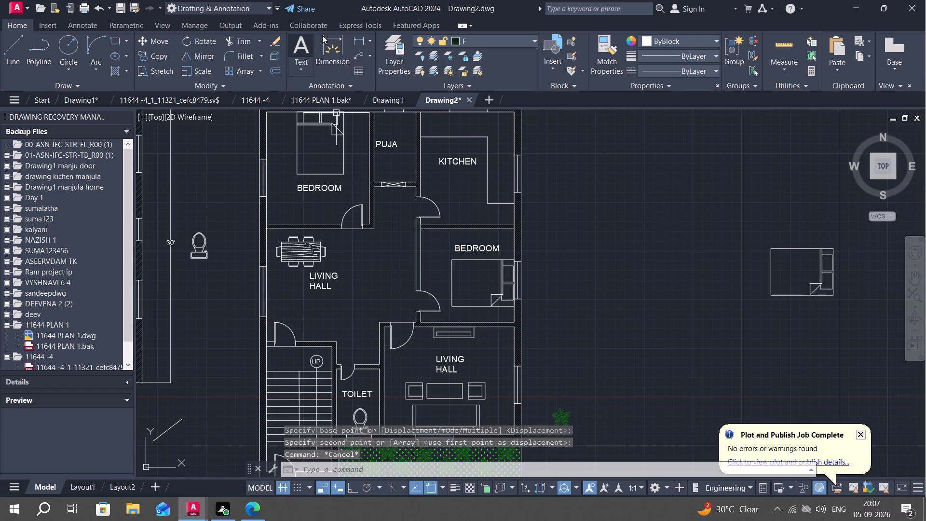
# Add a linear dimension for the second plan's overall width above its top outer wall, from corner to corner.
pyautogui.click(360, 39)
pyautogui.moveTo(343, 68); pyautogui.dragTo(344, 218, button='middle')
pyautogui.moveTo(332, 172); pyautogui.dragTo(338, 289, button='middle')
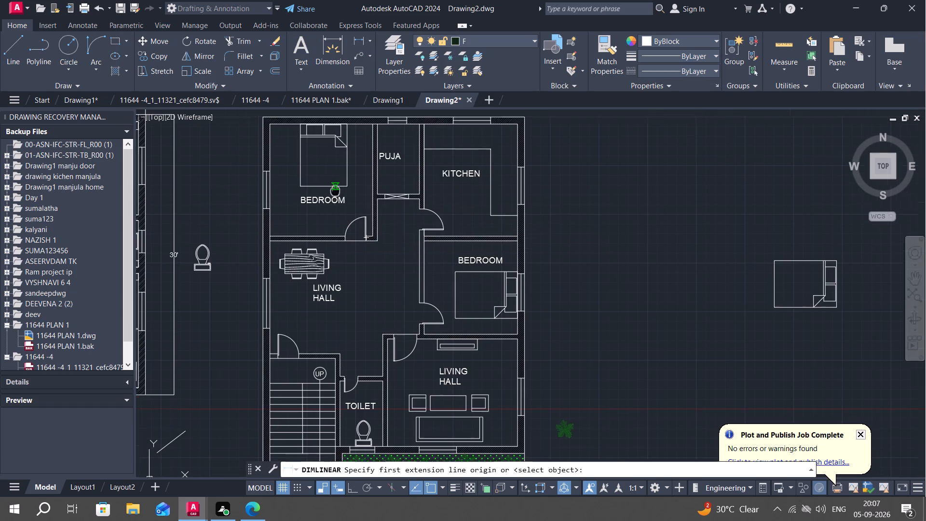
pyautogui.moveTo(338, 289); pyautogui.dragTo(338, 313, button='middle')
pyautogui.click(266, 244)
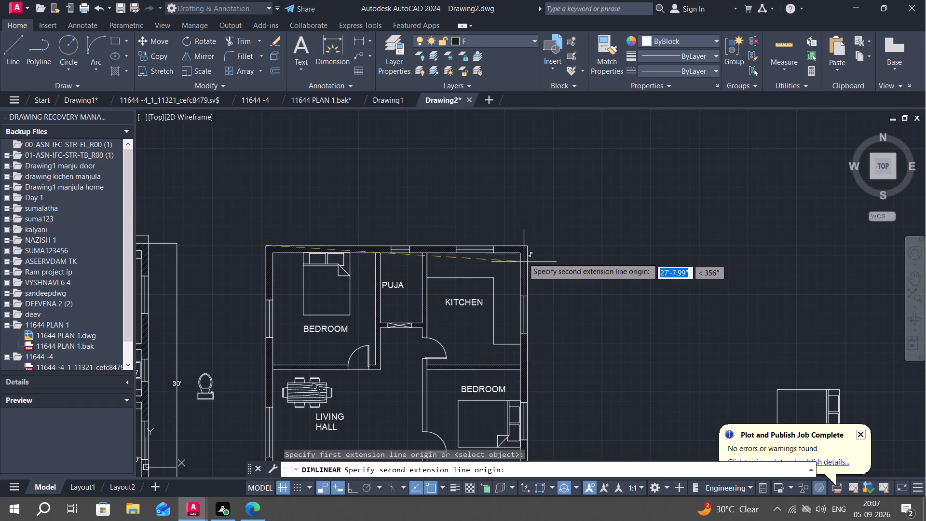
pyautogui.click(529, 246)
pyautogui.click(527, 221)
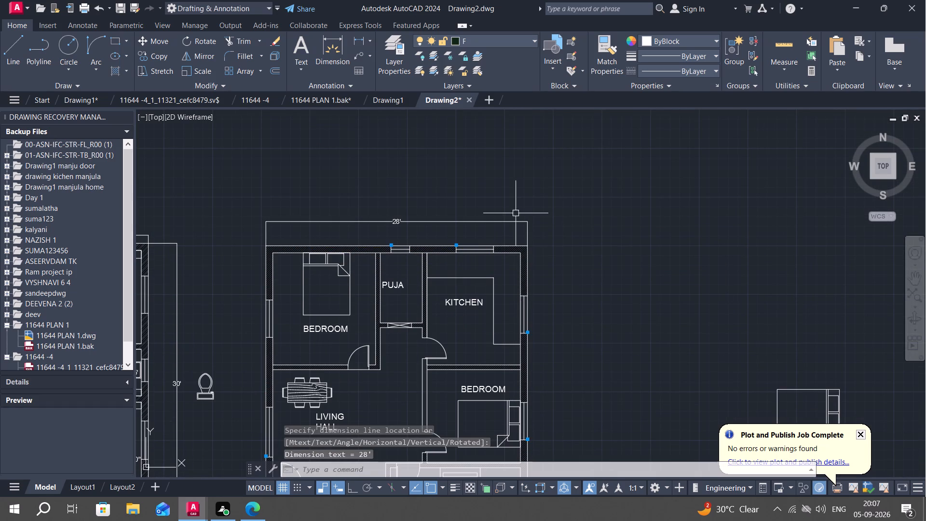
# Add a linear dimension for the second plan's overall depth beside its right outer wall, from the top corner to the bottom corner.
pyautogui.click(356, 34)
pyautogui.click(361, 37)
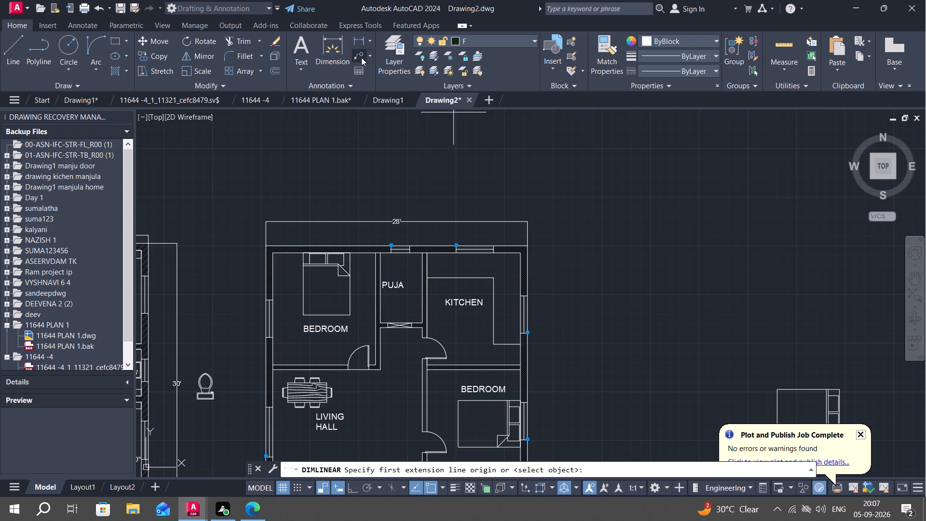
pyautogui.click(529, 246)
pyautogui.moveTo(523, 248); pyautogui.dragTo(504, 106, button='middle')
pyautogui.scroll(-2, 509, 130)
pyautogui.click(512, 294)
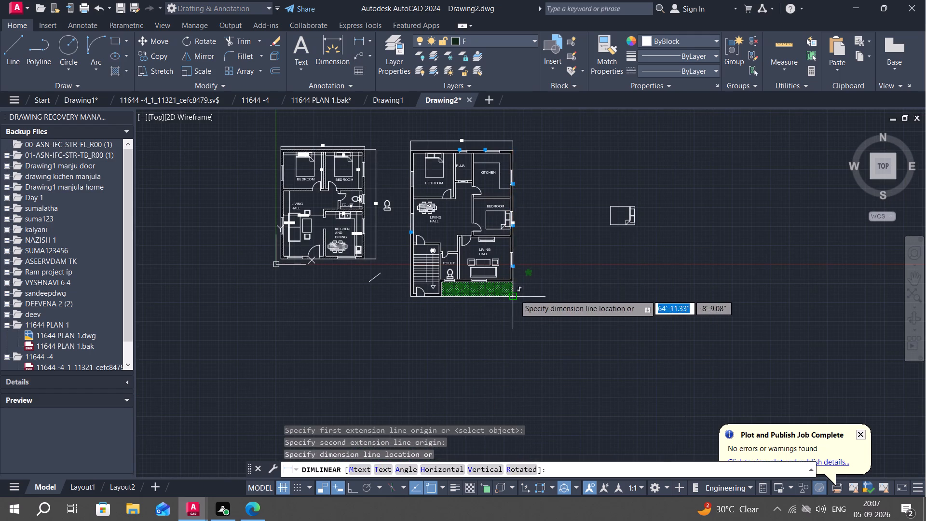
pyautogui.click(531, 295)
pyautogui.moveTo(473, 222); pyautogui.dragTo(481, 246, button='middle')
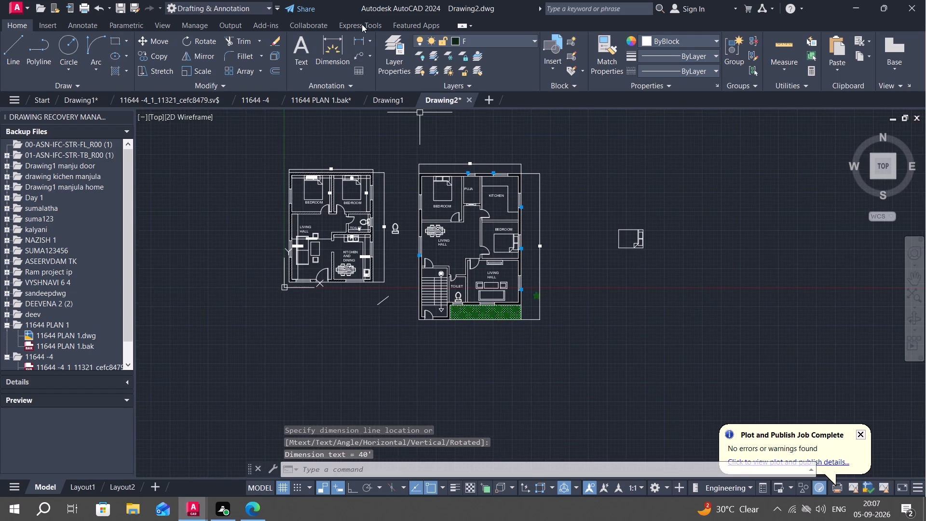
# Add a linear dimension for the depth of the green planted strip along the second plan's bottom edge, placed inside the strip.
pyautogui.click(366, 37)
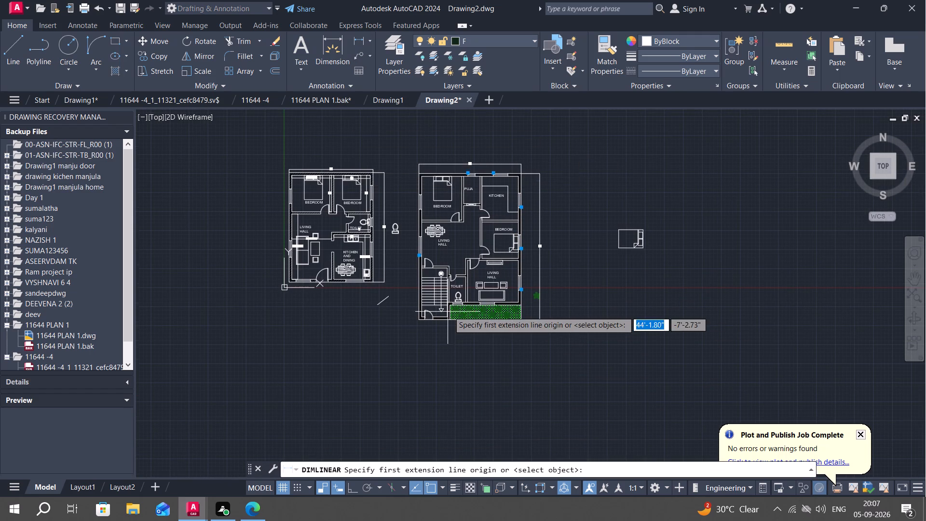
pyautogui.scroll(3, 452, 309)
pyautogui.click(474, 303)
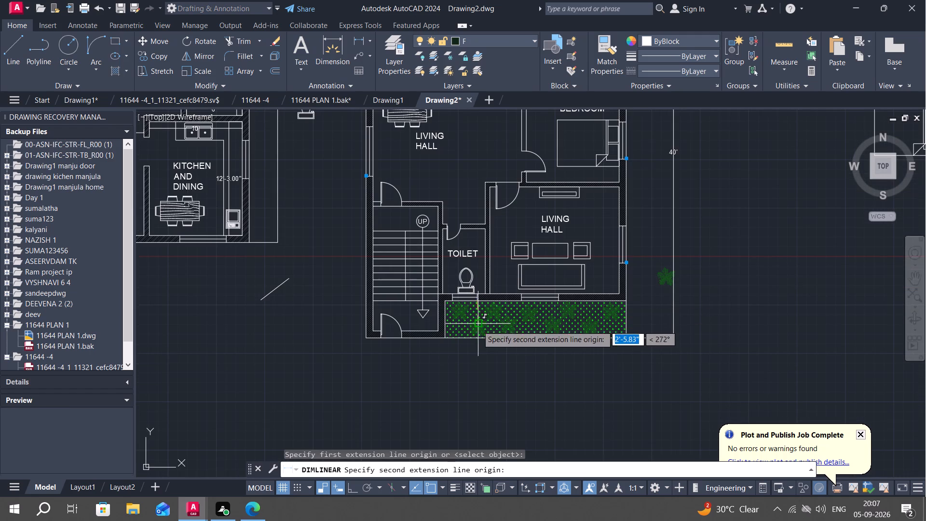
pyautogui.click(476, 339)
pyautogui.click(476, 326)
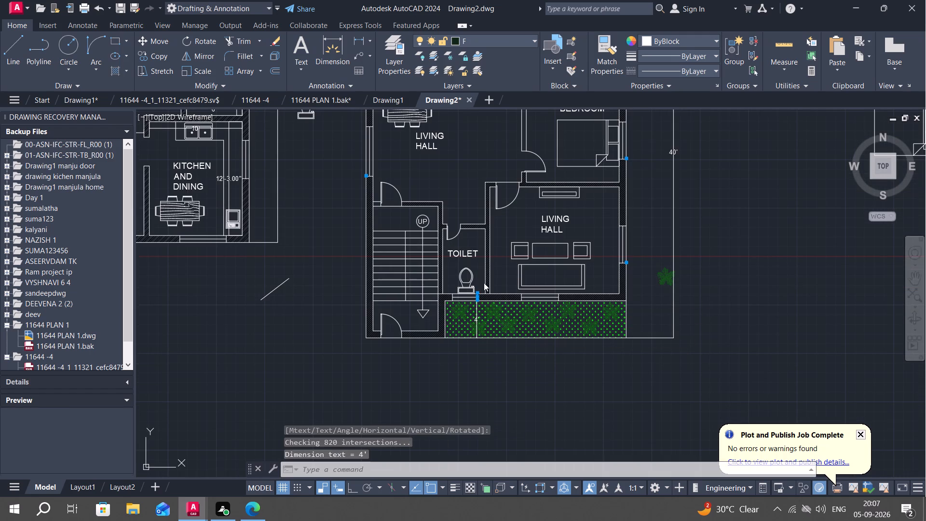
# Add linear dimensions for the lower-right living hall's inner depth beside its left wall and inner width below its upper wall.
pyautogui.press('space')
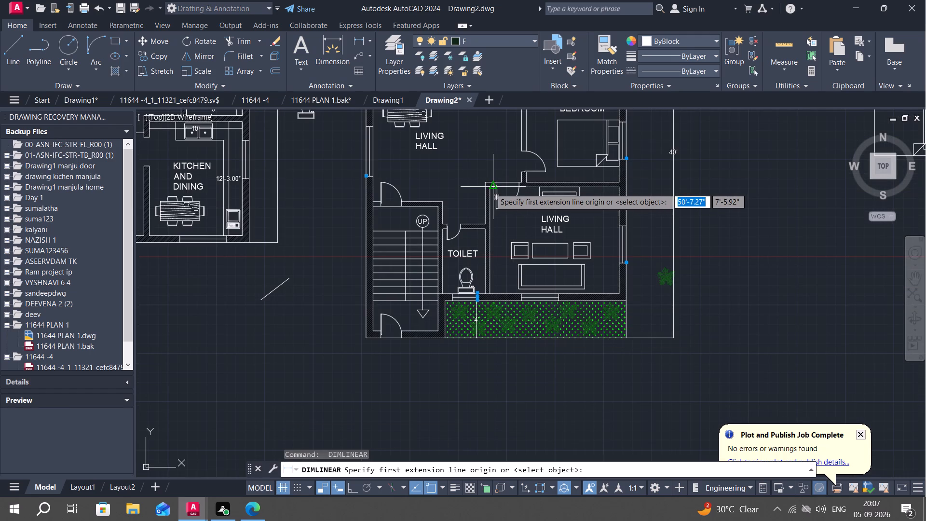
pyautogui.click(489, 189)
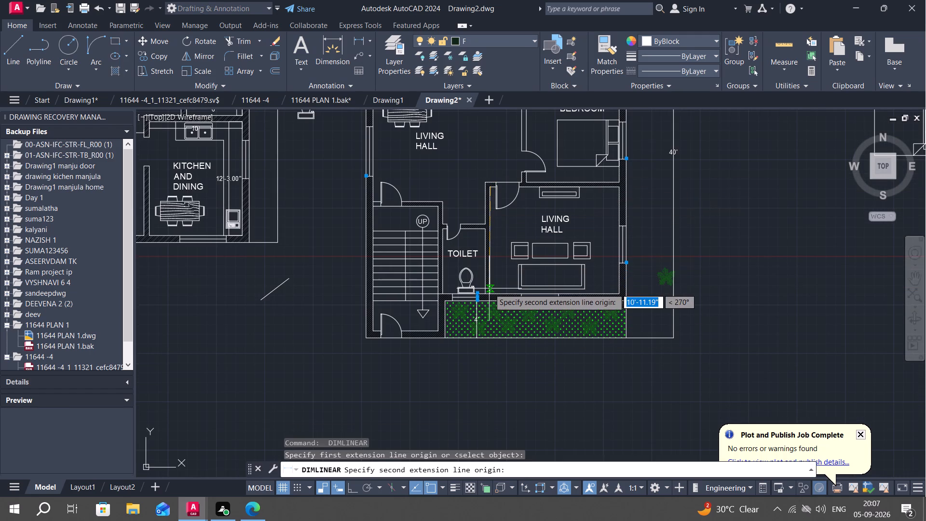
pyautogui.click(490, 290)
pyautogui.click(506, 285)
pyautogui.press('space')
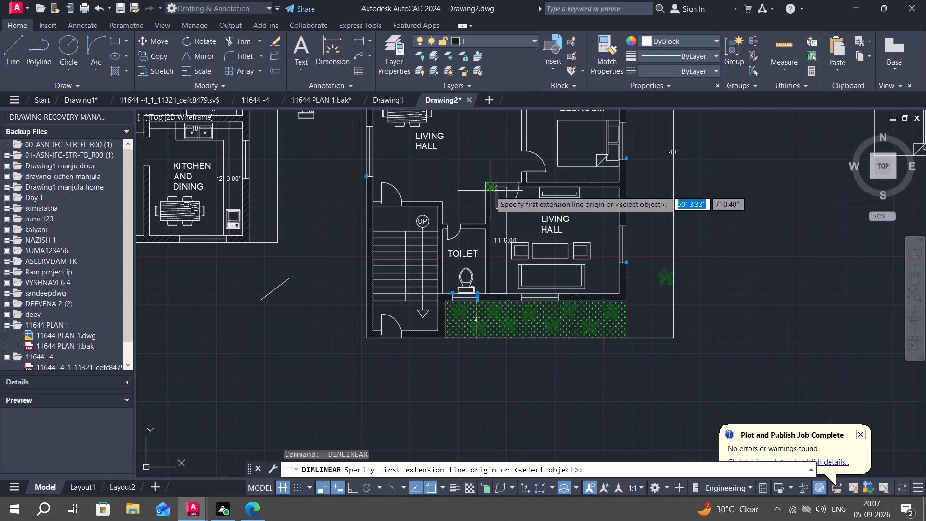
pyautogui.click(490, 190)
pyautogui.click(617, 188)
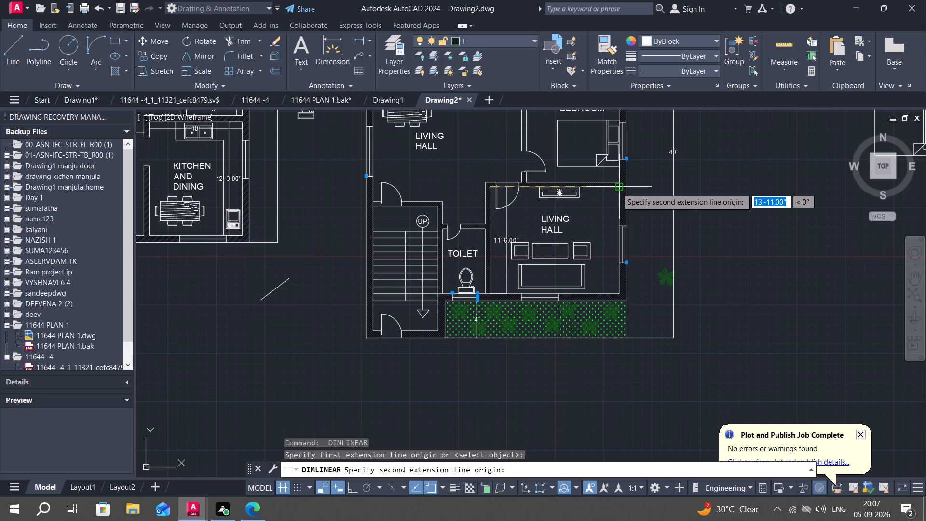
pyautogui.click(617, 202)
# Add linear dimensions for the toilet's inner depth beside its left wall and inner width below its upper wall.
pyautogui.press('space')
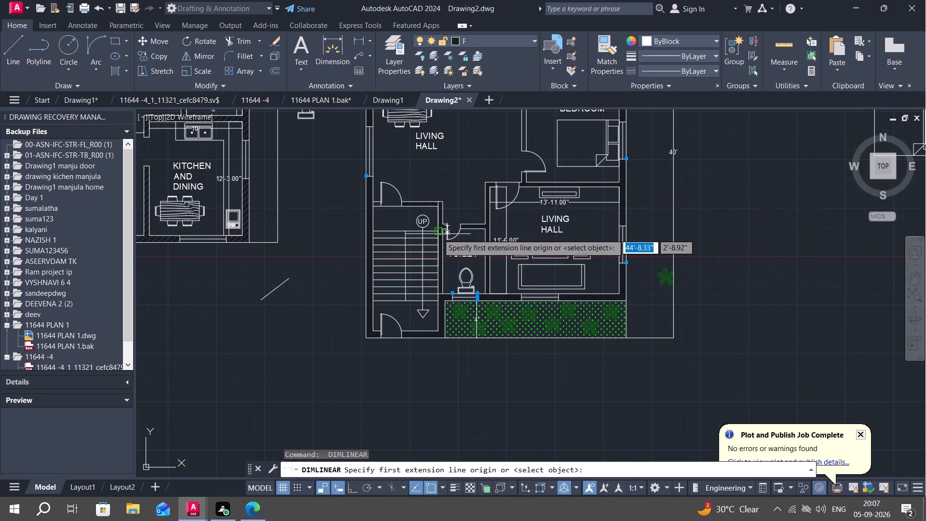
pyautogui.click(445, 229)
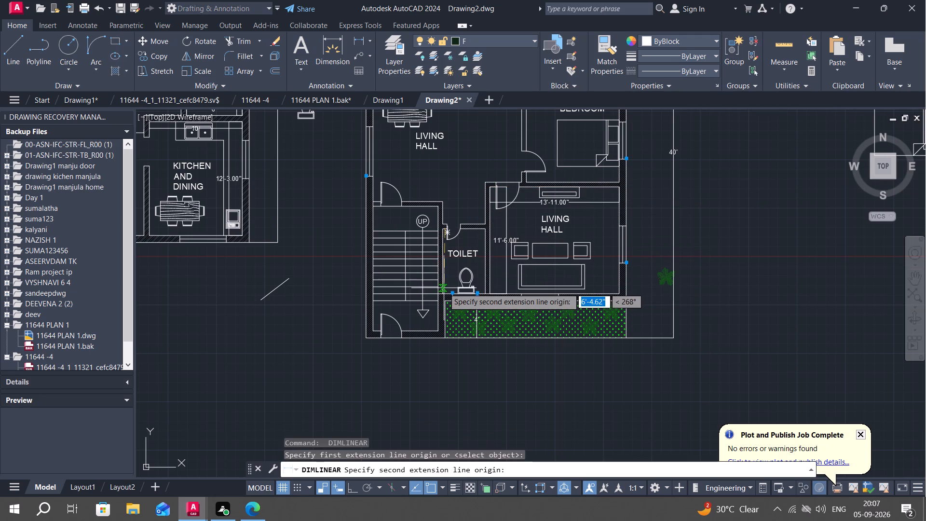
pyautogui.click(445, 293)
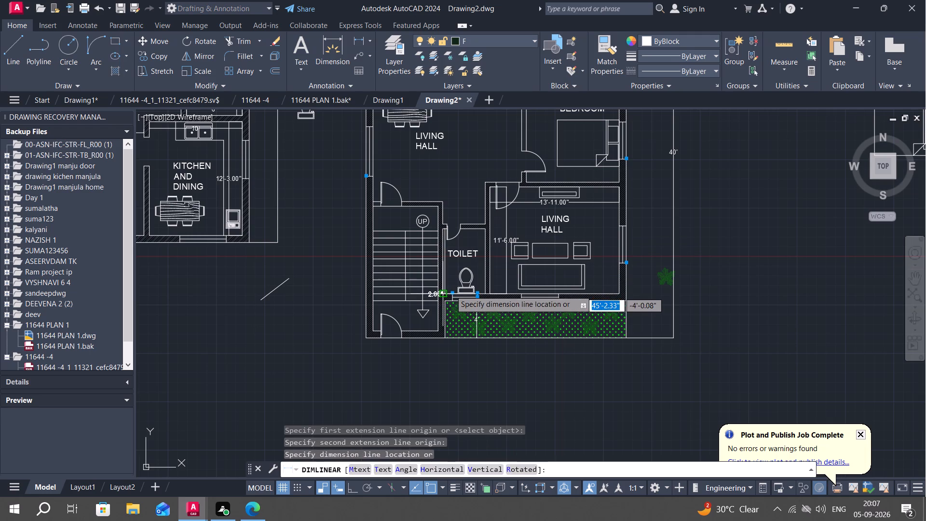
pyautogui.click(450, 290)
pyautogui.press('space')
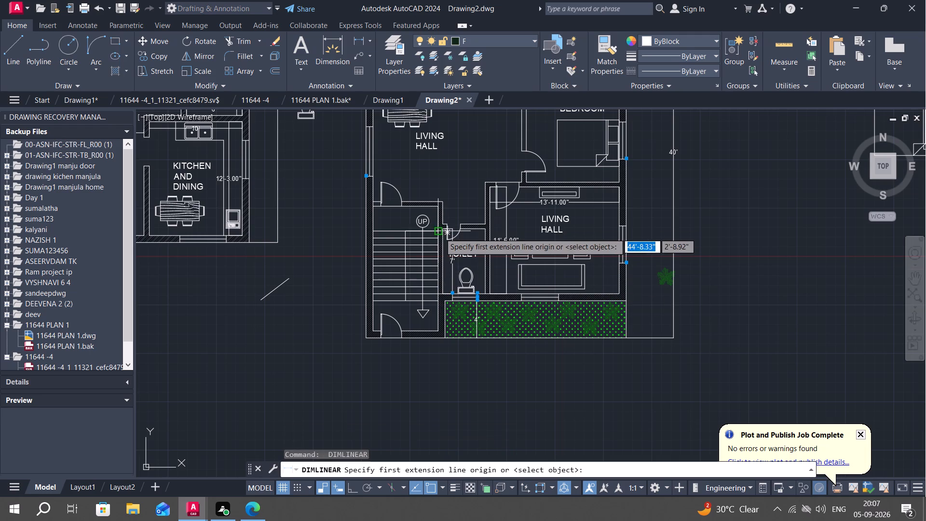
pyautogui.click(443, 231)
pyautogui.click(482, 230)
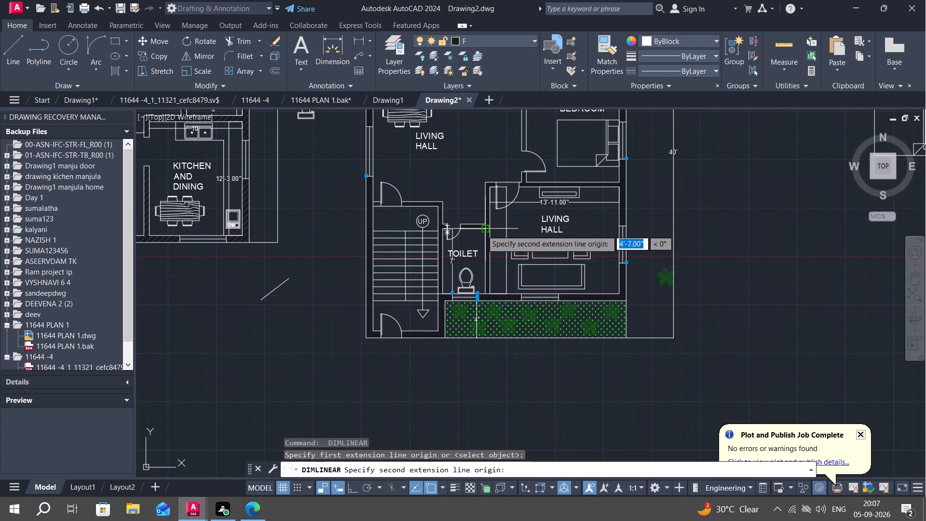
pyautogui.click(480, 240)
# Add a linear dimension for the staircase room's inner depth beside its left wall.
pyautogui.press('space')
pyautogui.click(371, 332)
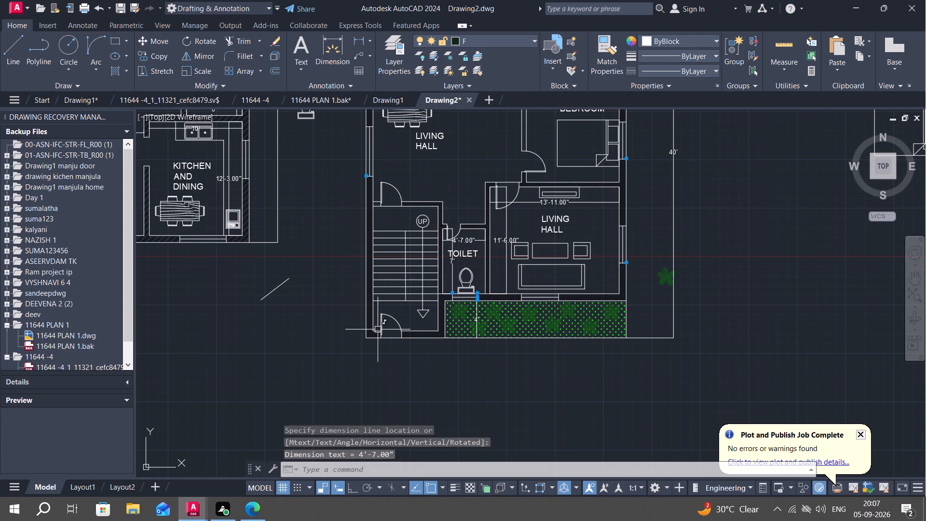
pyautogui.click(374, 207)
pyautogui.click(380, 209)
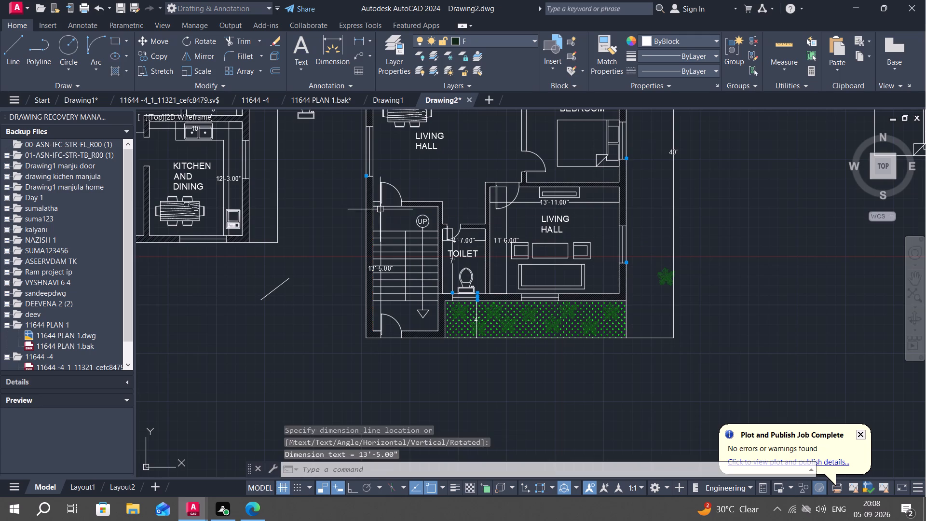
# Hatch the short unfilled wall piece beside the door at the staircase room's upper-left corner.
pyautogui.scroll(3, 377, 202)
pyautogui.press('Escape')
pyautogui.press('h')
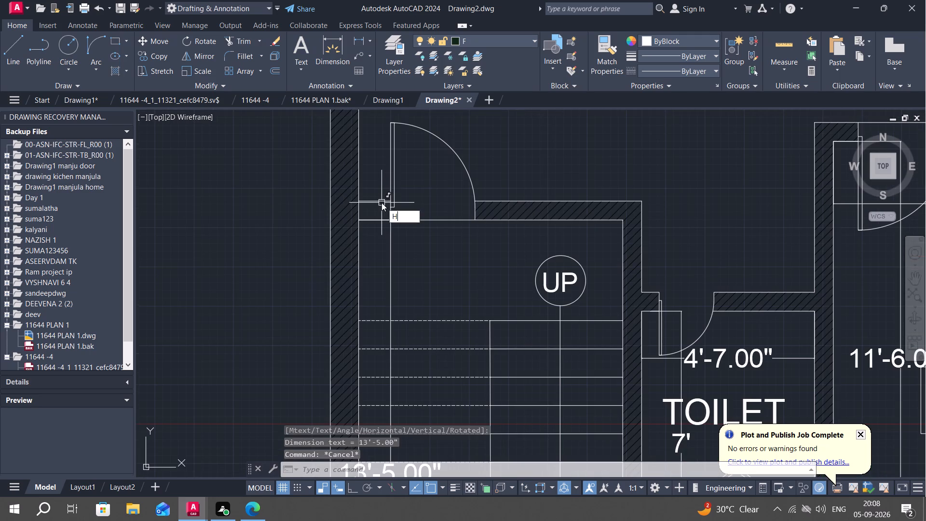
pyautogui.press('space')
pyautogui.click(371, 217)
pyautogui.press('Escape')
pyautogui.moveTo(381, 251); pyautogui.dragTo(338, 185, button='middle')
pyautogui.press('Escape')
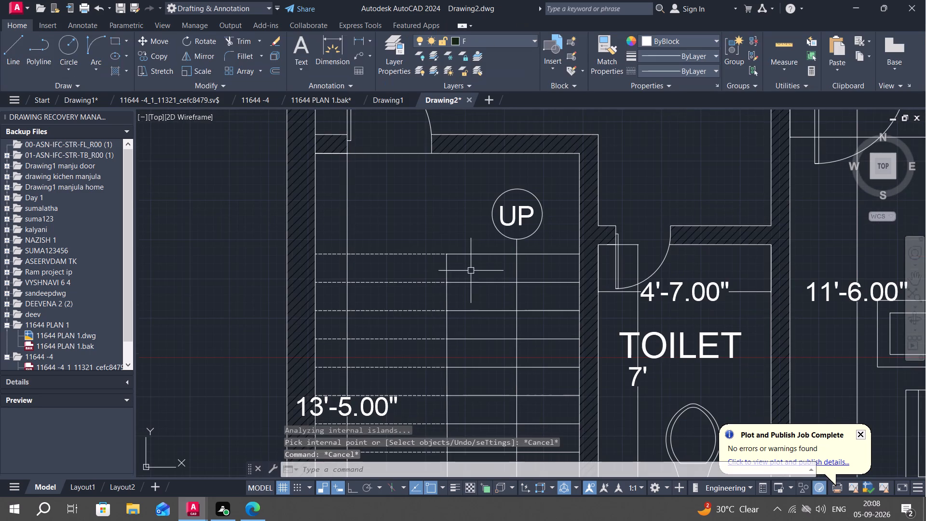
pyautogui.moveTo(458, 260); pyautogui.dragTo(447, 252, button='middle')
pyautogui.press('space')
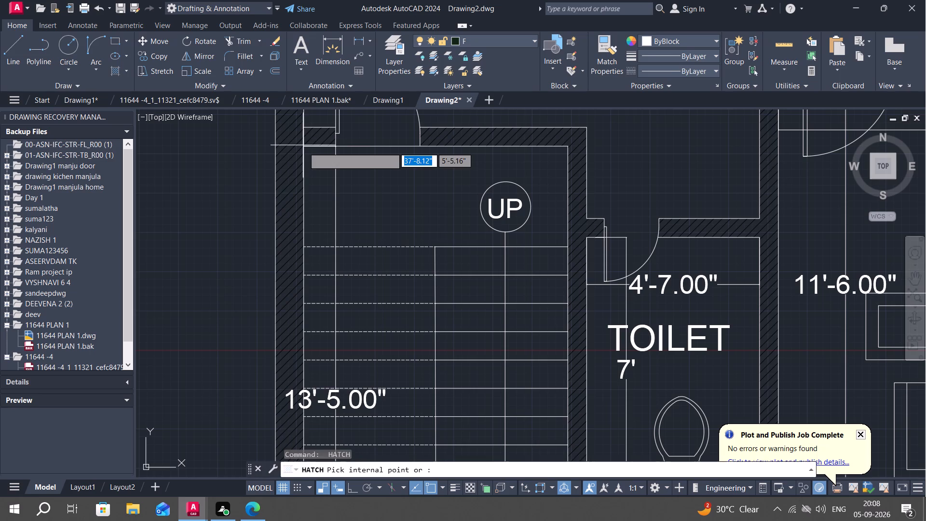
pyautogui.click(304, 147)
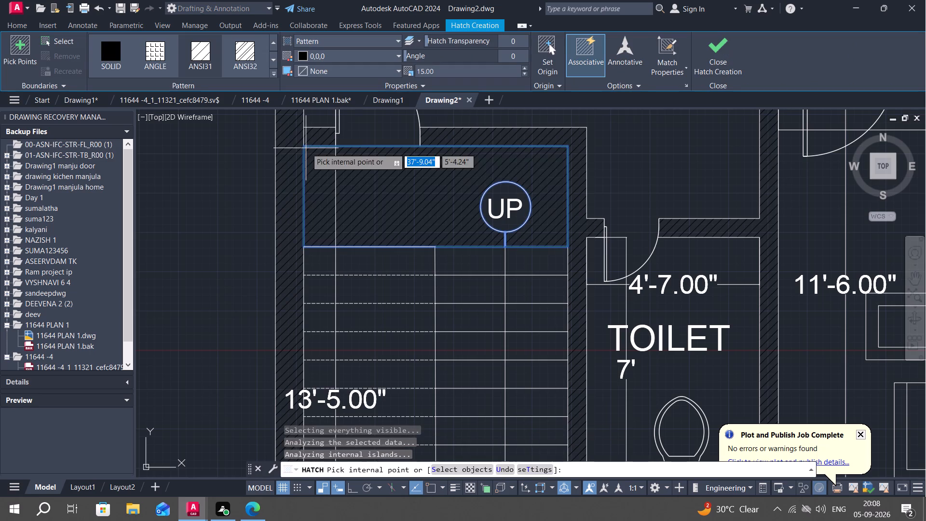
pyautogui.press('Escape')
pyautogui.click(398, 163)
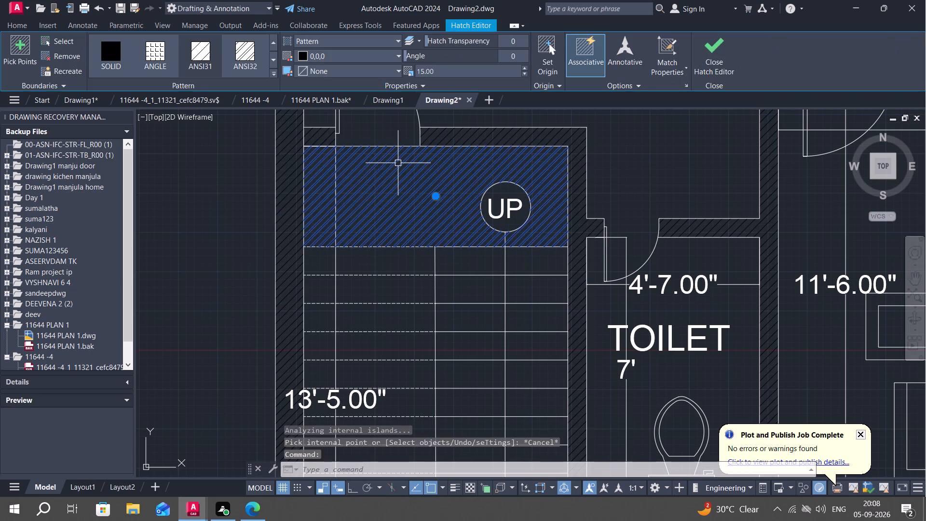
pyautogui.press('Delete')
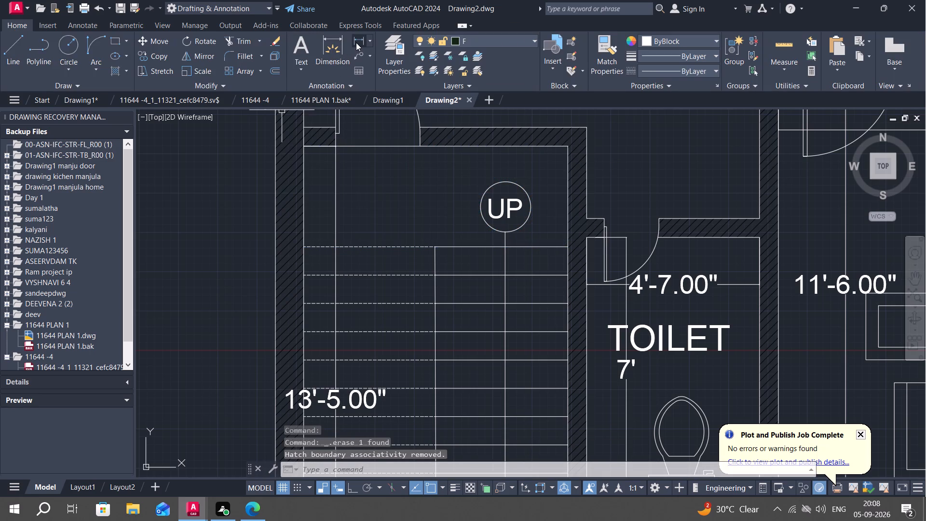
# Add a linear dimension for the staircase room's inner width just below its upper wall, above the UP symbol.
pyautogui.click(354, 37)
pyautogui.click(306, 145)
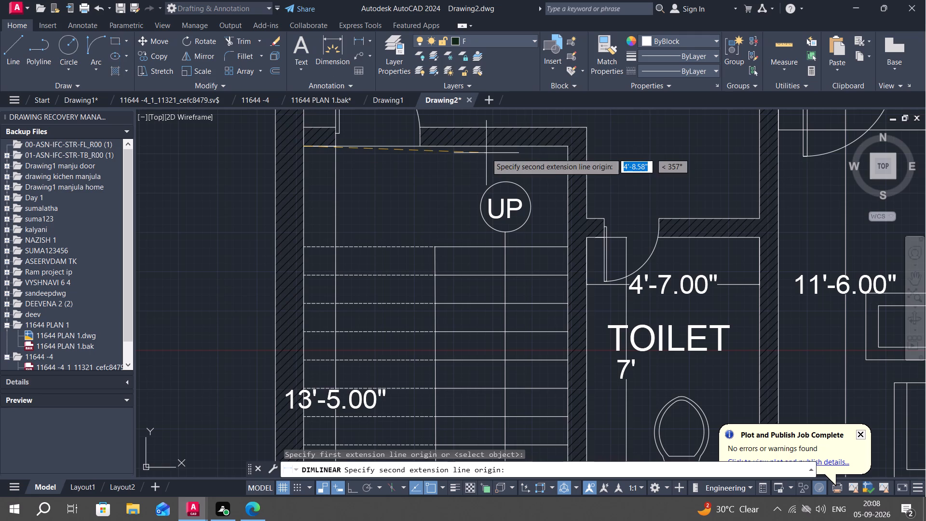
pyautogui.click(569, 147)
pyautogui.click(556, 168)
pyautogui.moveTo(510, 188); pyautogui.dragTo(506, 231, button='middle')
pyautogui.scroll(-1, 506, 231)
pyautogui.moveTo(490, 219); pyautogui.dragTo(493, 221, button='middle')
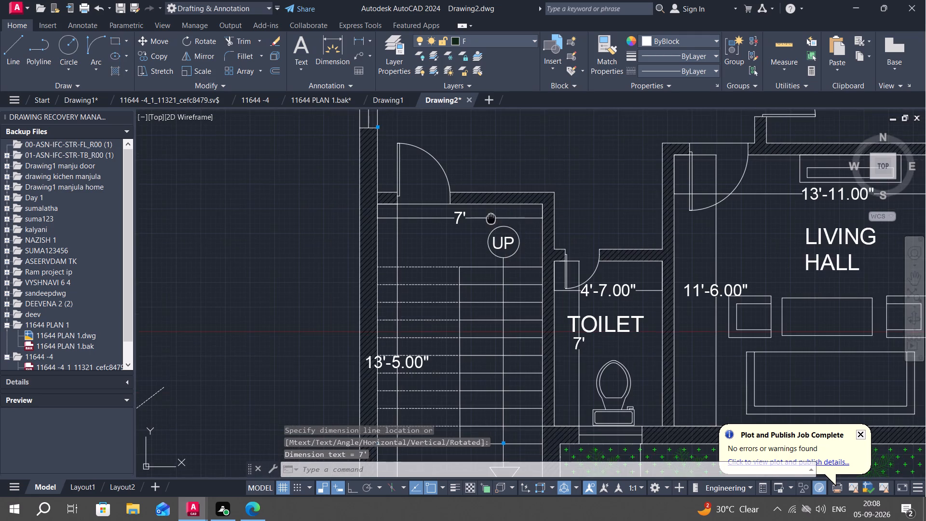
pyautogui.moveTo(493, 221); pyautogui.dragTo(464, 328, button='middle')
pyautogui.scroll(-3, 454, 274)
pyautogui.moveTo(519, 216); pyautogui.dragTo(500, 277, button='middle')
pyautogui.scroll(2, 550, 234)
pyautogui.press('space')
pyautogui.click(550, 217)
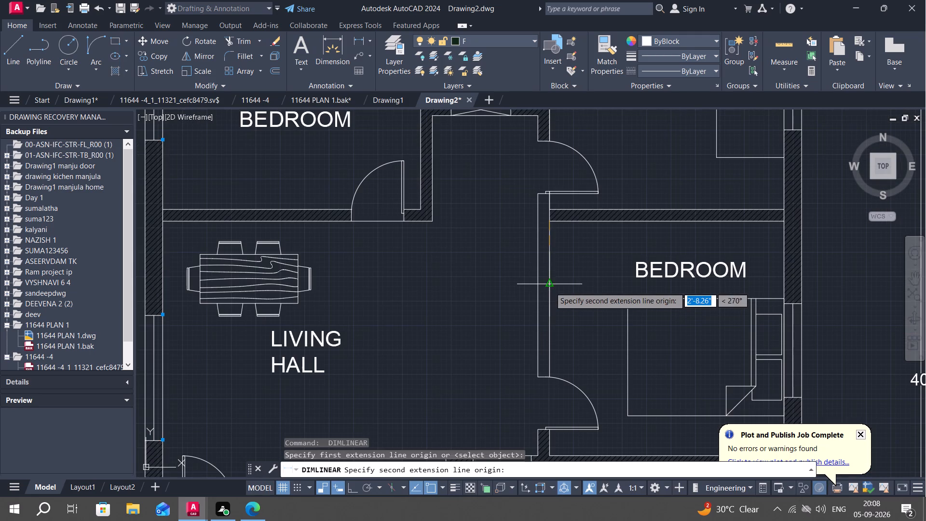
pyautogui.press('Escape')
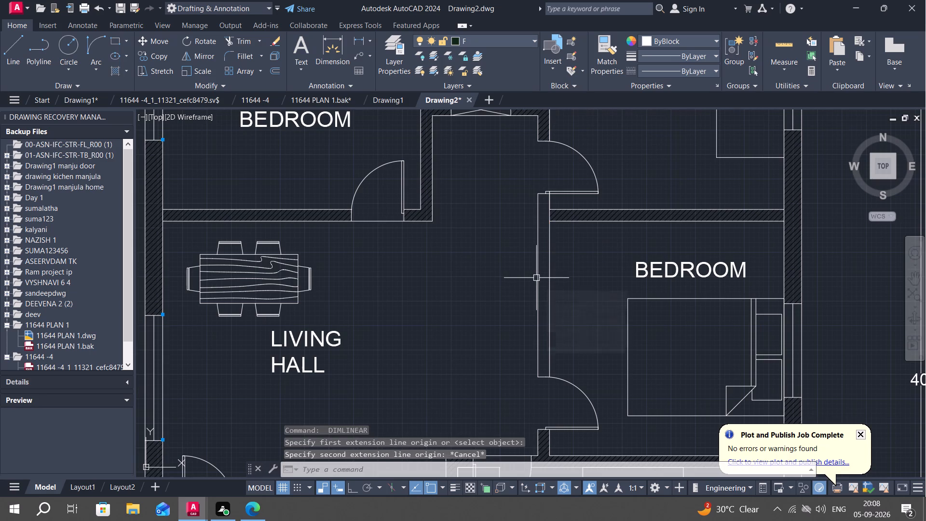
# Hatch the unfilled vertical wall between the dining-side living hall and the right-hand bedroom, between the two doors.
pyautogui.write('H')
pyautogui.press('space')
pyautogui.click(544, 283)
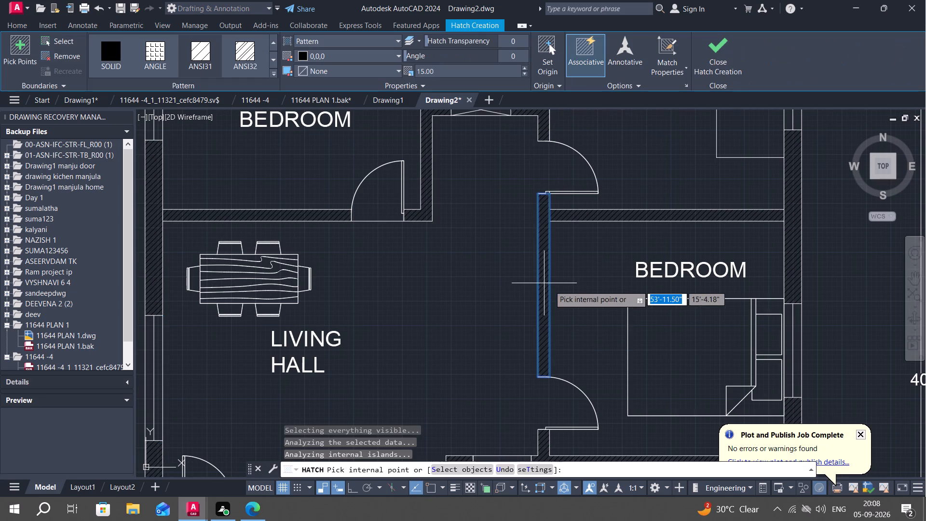
pyautogui.moveTo(550, 286); pyautogui.dragTo(499, 259, button='middle')
pyautogui.press('Escape')
# Add linear dimensions for the right-hand bedroom's inner depth beside its right wall and inner width below its upper wall.
pyautogui.moveTo(722, 201); pyautogui.dragTo(720, 201, button='middle')
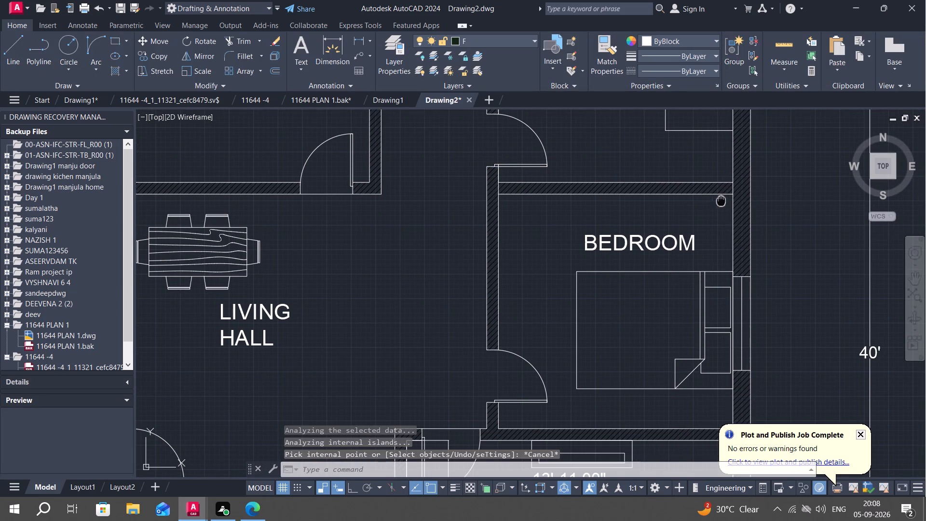
pyautogui.moveTo(720, 201); pyautogui.dragTo(665, 173, button='middle')
pyautogui.click(358, 35)
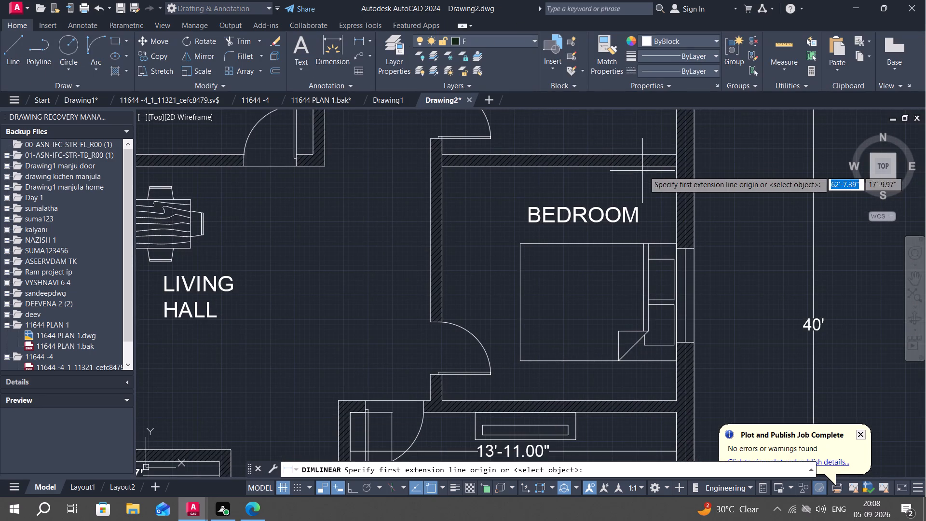
pyautogui.click(674, 166)
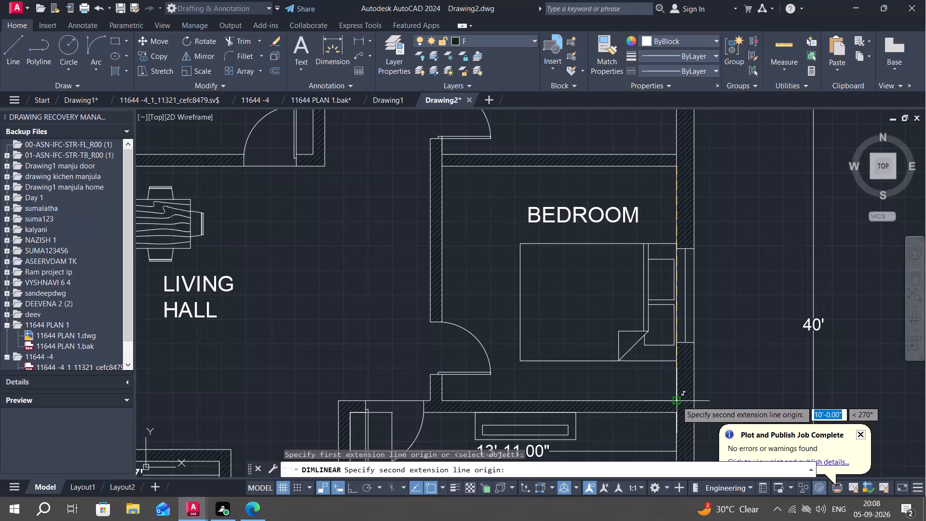
pyautogui.click(677, 400)
pyautogui.click(656, 396)
pyautogui.press('space')
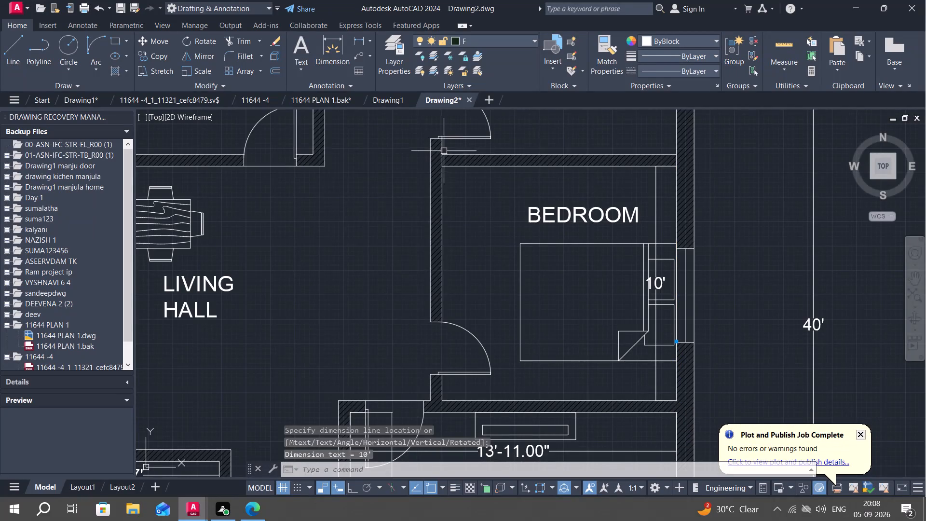
pyautogui.click(442, 166)
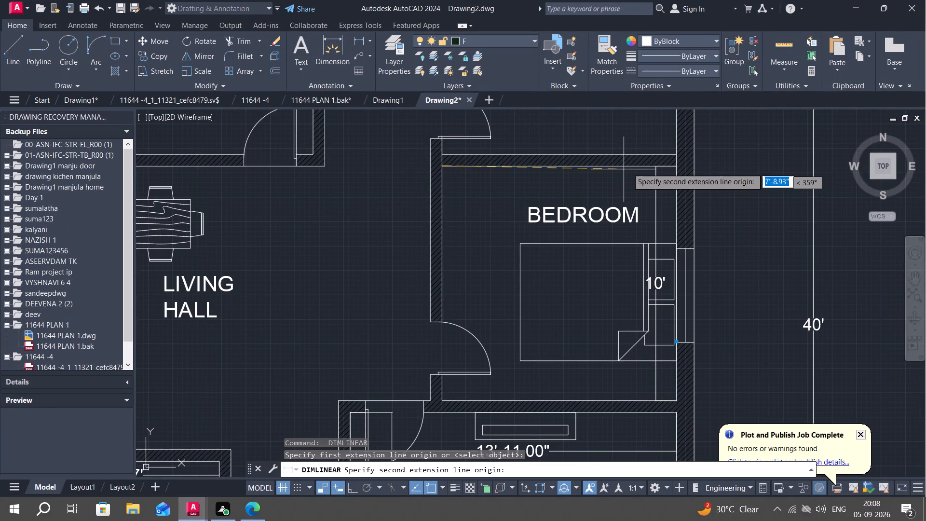
pyautogui.click(674, 167)
pyautogui.click(667, 183)
# Add linear dimensions for the puja room's inner depth near its right wall and inner width below its upper wall.
pyautogui.moveTo(615, 197); pyautogui.dragTo(586, 367, button='middle')
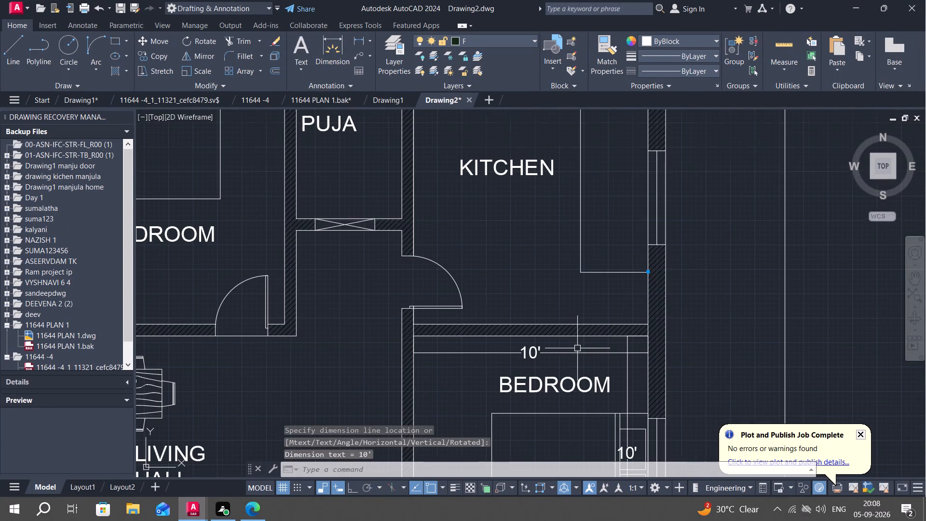
pyautogui.moveTo(504, 266); pyautogui.dragTo(494, 329, button='middle')
pyautogui.scroll(-2, 396, 135)
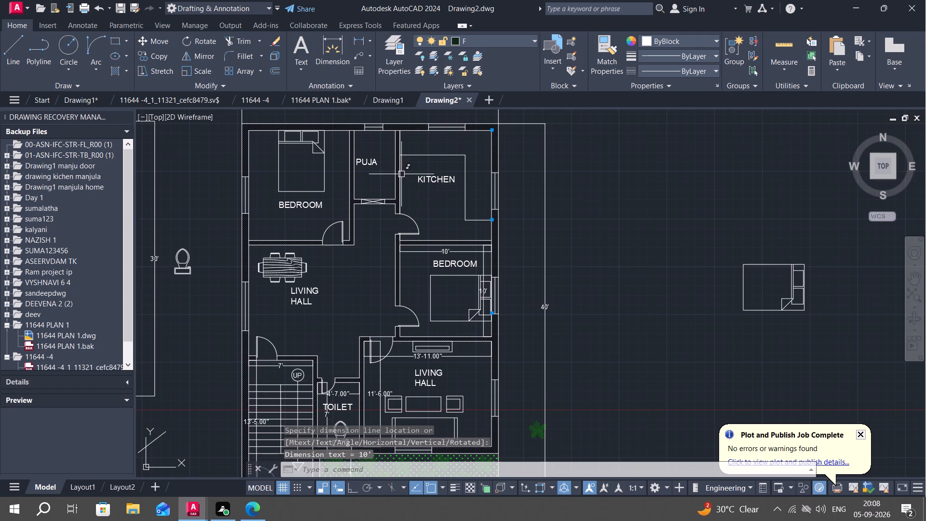
pyautogui.press('space')
pyautogui.click(395, 130)
pyautogui.click(395, 198)
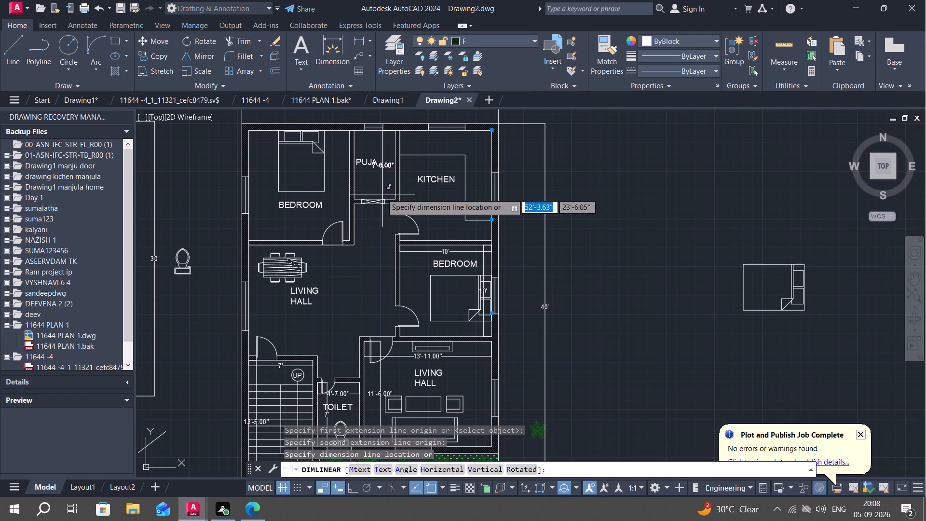
pyautogui.click(381, 192)
pyautogui.moveTo(374, 182); pyautogui.dragTo(383, 260, button='middle')
pyautogui.press('space')
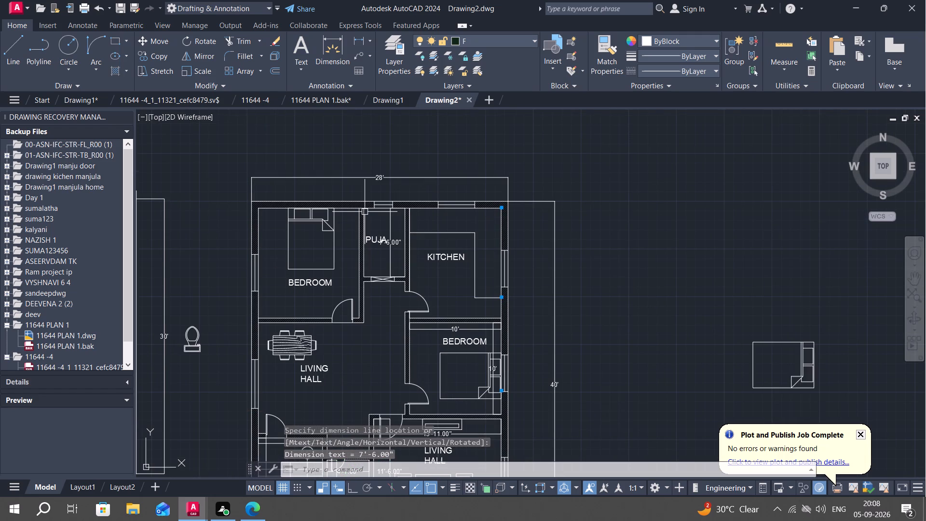
pyautogui.click(363, 208)
pyautogui.click(404, 207)
pyautogui.click(392, 228)
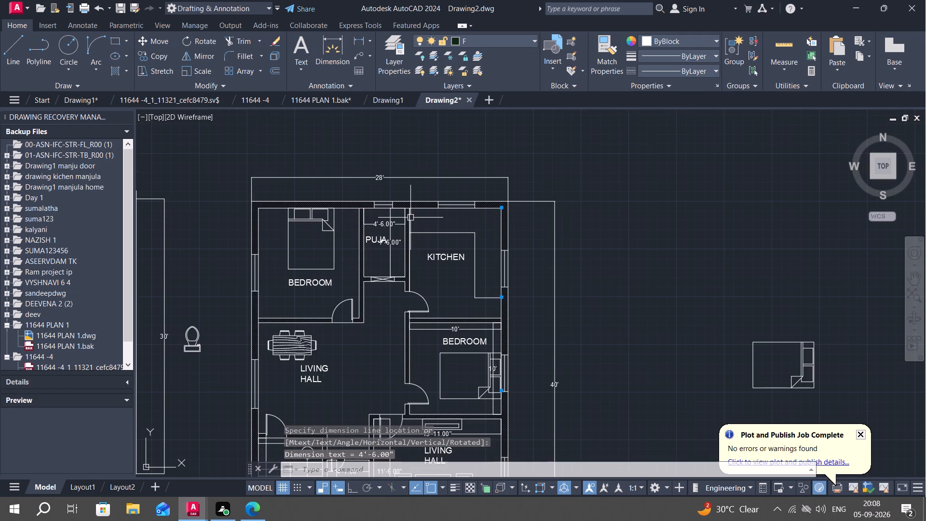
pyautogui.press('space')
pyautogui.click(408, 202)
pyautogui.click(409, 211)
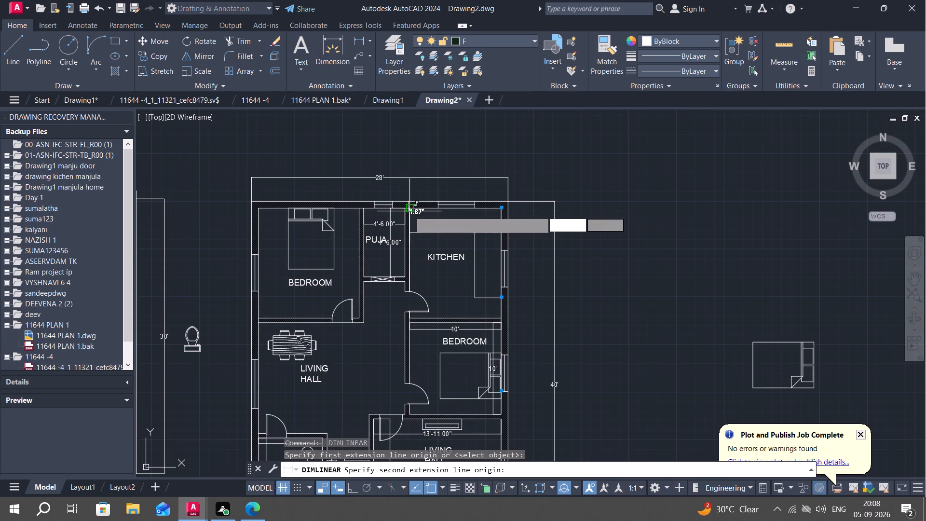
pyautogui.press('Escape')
# Add linear dimensions for the kitchen's inner width below its upper wall and inner depth beside its right wall.
pyautogui.scroll(3, 434, 215)
pyautogui.press('space')
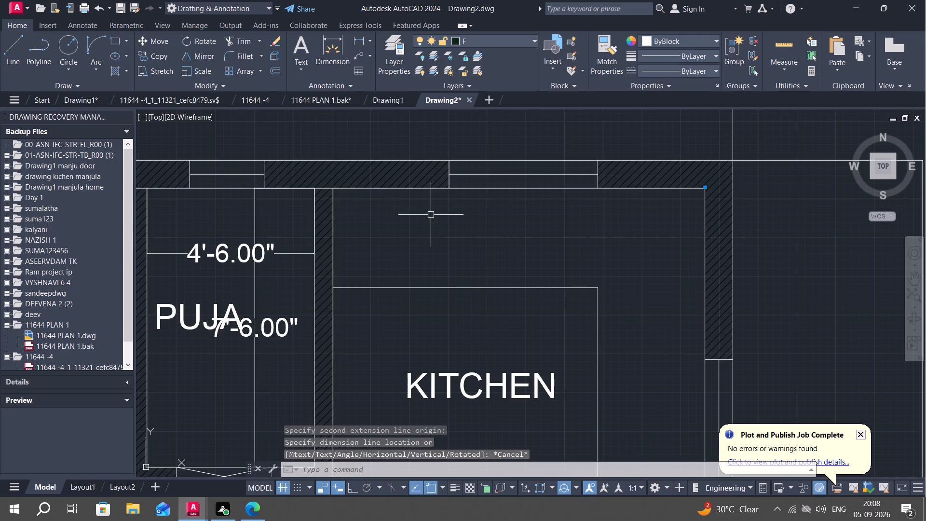
pyautogui.click(332, 192)
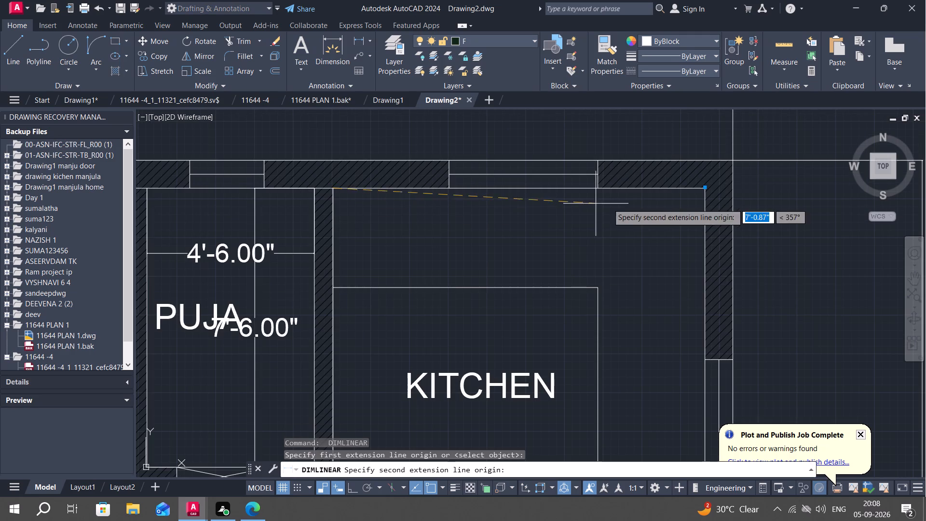
pyautogui.click(704, 191)
pyautogui.click(688, 216)
pyautogui.moveTo(664, 242); pyautogui.dragTo(634, 166, button='middle')
pyautogui.scroll(-1, 647, 197)
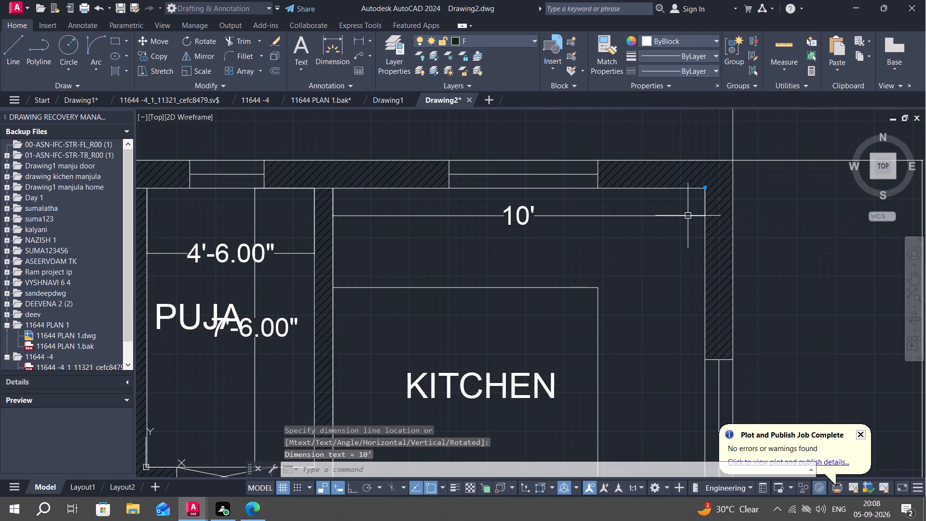
pyautogui.press('space')
pyautogui.click(663, 142)
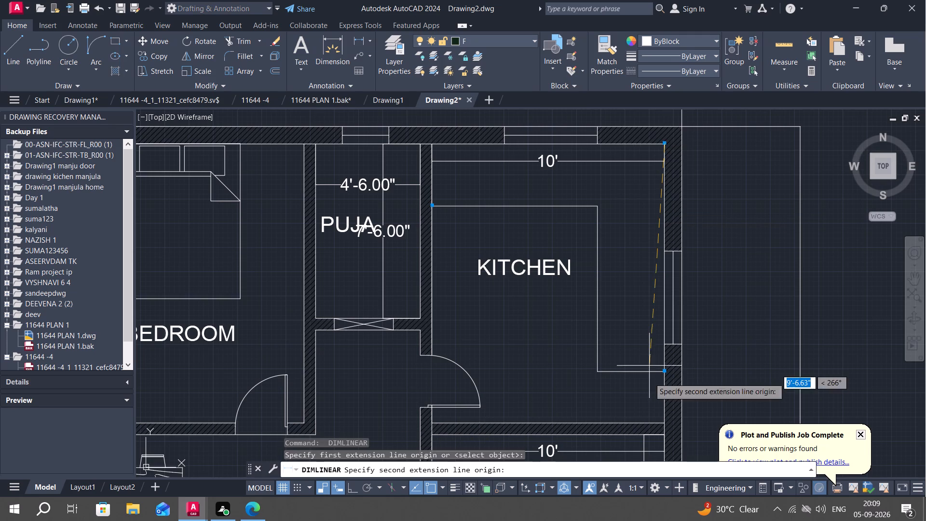
pyautogui.moveTo(662, 422); pyautogui.dragTo(656, 421)
pyautogui.click(628, 411)
# Add linear dimensions for the upper-left bedroom's inner depth beside its left wall and inner width below its upper wall.
pyautogui.moveTo(395, 350); pyautogui.dragTo(395, 349, button='middle')
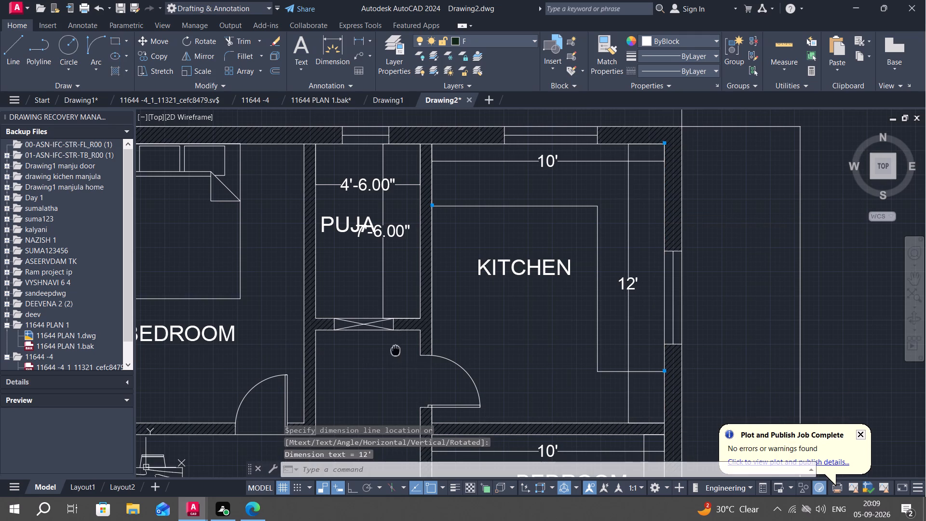
pyautogui.moveTo(395, 349); pyautogui.dragTo(692, 306, button='middle')
pyautogui.press('space')
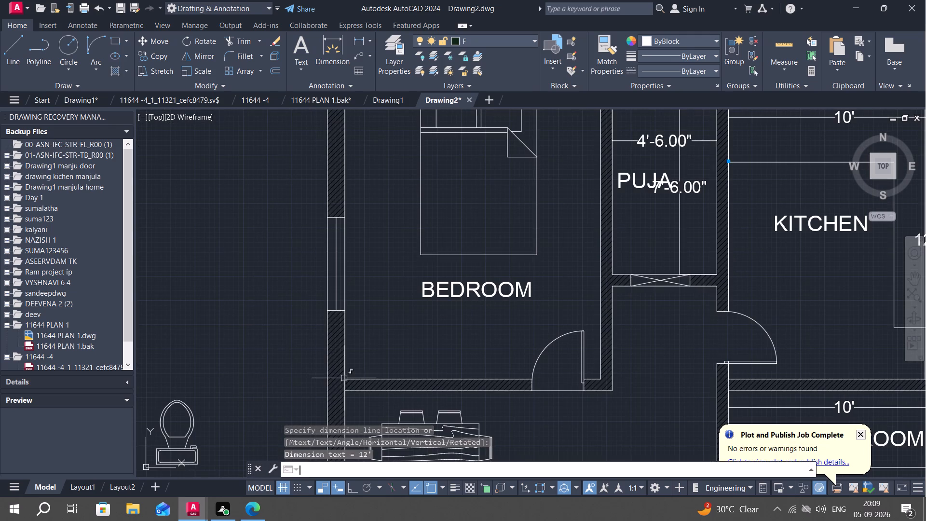
pyautogui.click(345, 379)
pyautogui.moveTo(349, 294); pyautogui.dragTo(353, 398, button='middle')
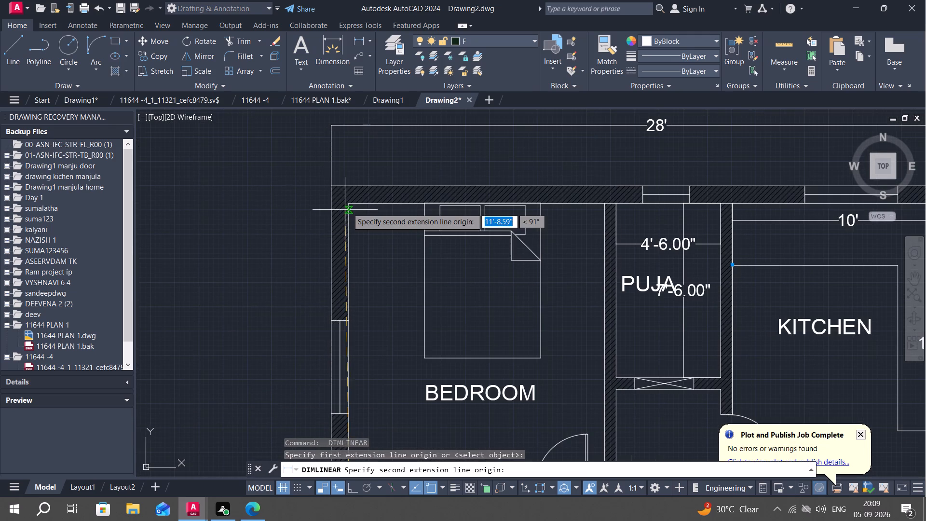
pyautogui.click(349, 205)
pyautogui.click(368, 211)
pyautogui.press('space')
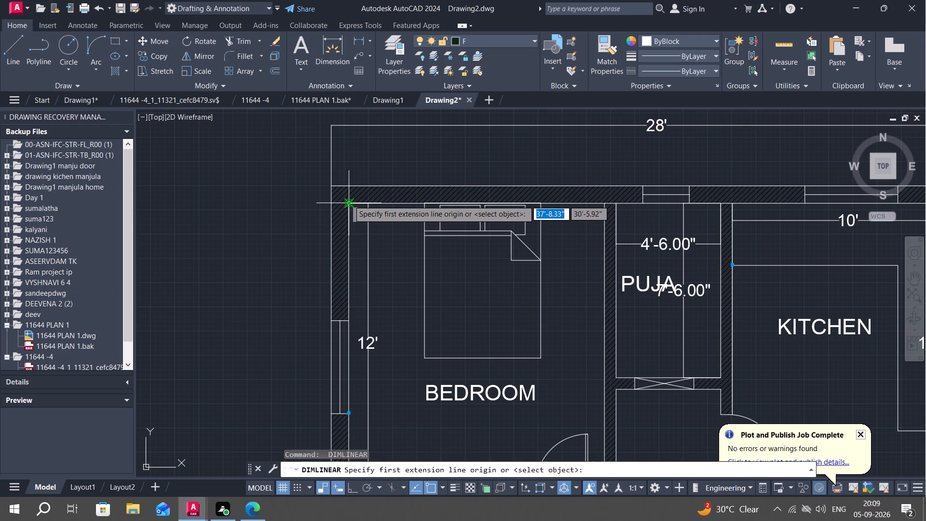
pyautogui.click(349, 200)
pyautogui.click(604, 202)
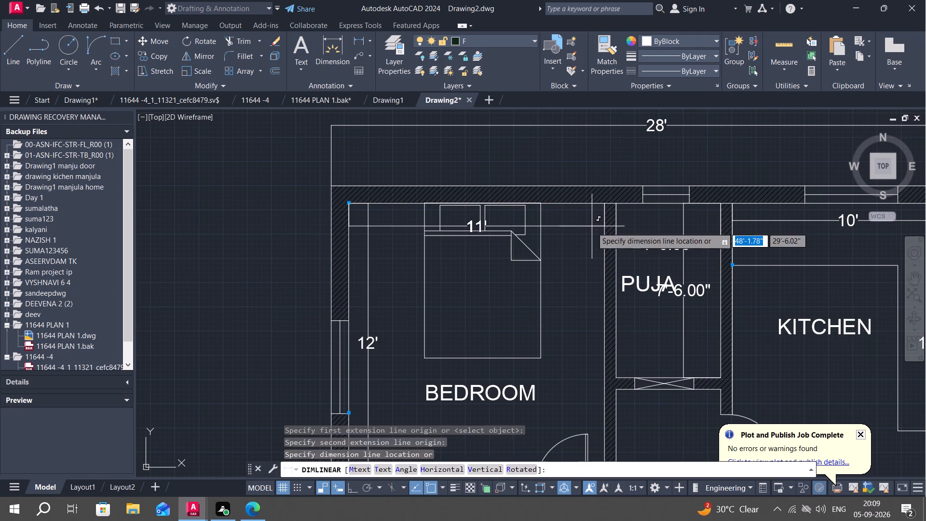
pyautogui.click(592, 227)
# Erase the stray bed, short diagonal line and toilet symbol lying outside the two floor plans.
pyautogui.moveTo(572, 261); pyautogui.dragTo(512, 221, button='middle')
pyautogui.scroll(-3, 508, 216)
pyautogui.moveTo(492, 270); pyautogui.dragTo(478, 244, button='middle')
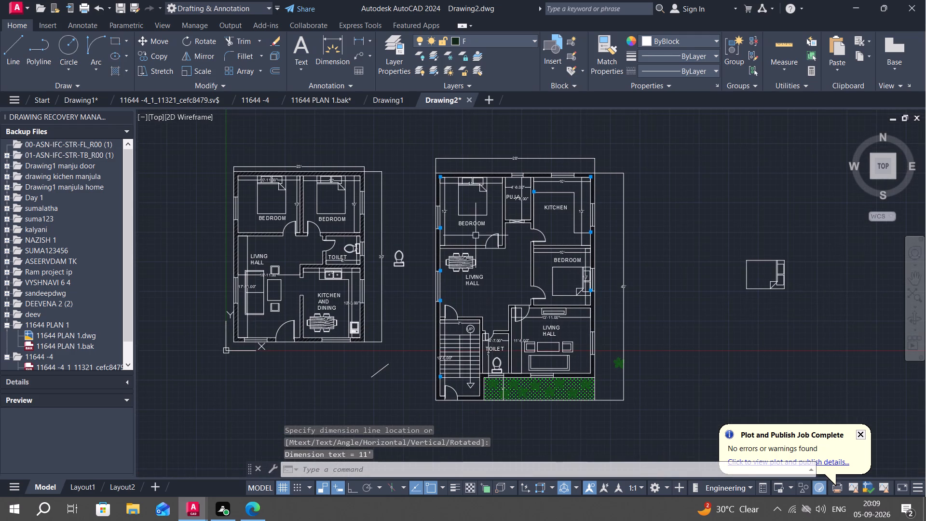
pyautogui.moveTo(752, 266); pyautogui.dragTo(792, 276)
pyautogui.moveTo(691, 240); pyautogui.dragTo(709, 236)
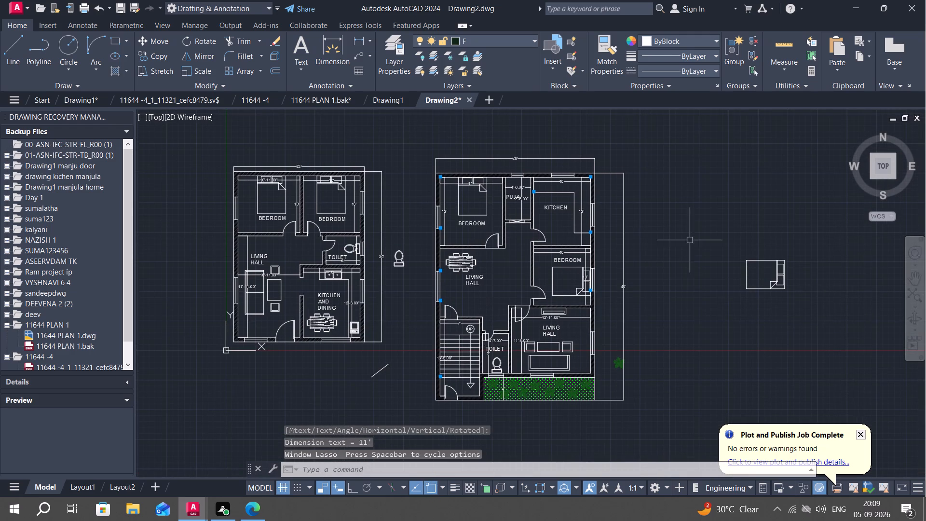
pyautogui.moveTo(709, 236); pyautogui.dragTo(767, 350)
pyautogui.press('Delete')
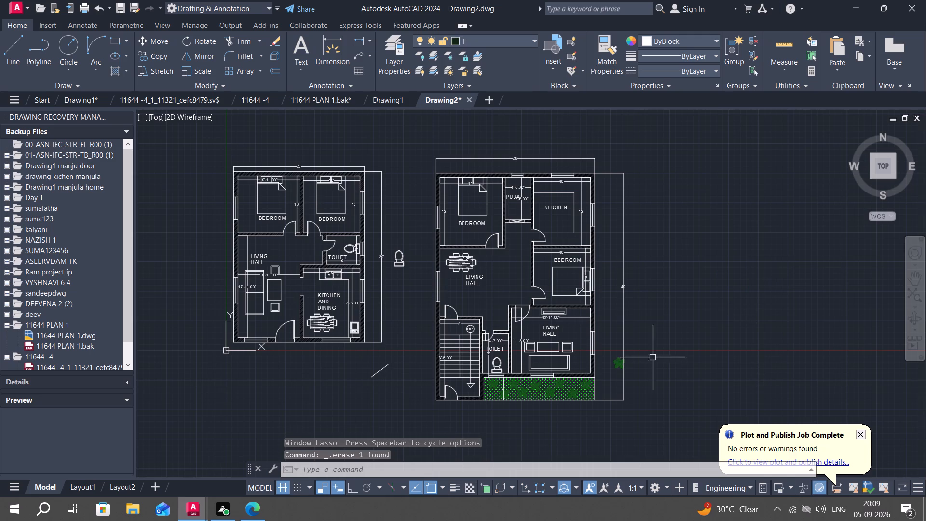
pyautogui.click(379, 370)
pyautogui.click(401, 262)
pyautogui.press('Delete')
# Save the drawing on the Desktop under the new name 11644 4.2 as an AutoCAD 2018 drawing.
pyautogui.scroll(-1, 401, 262)
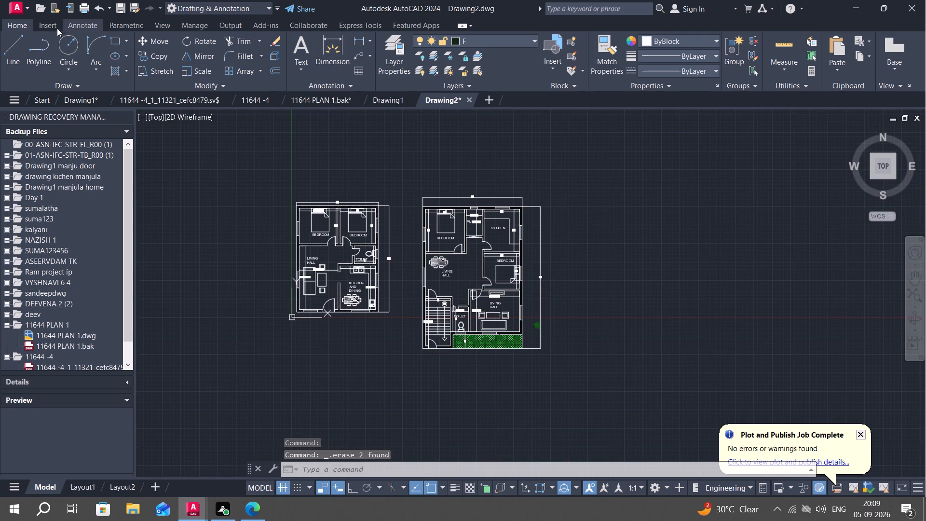
pyautogui.click(134, 5)
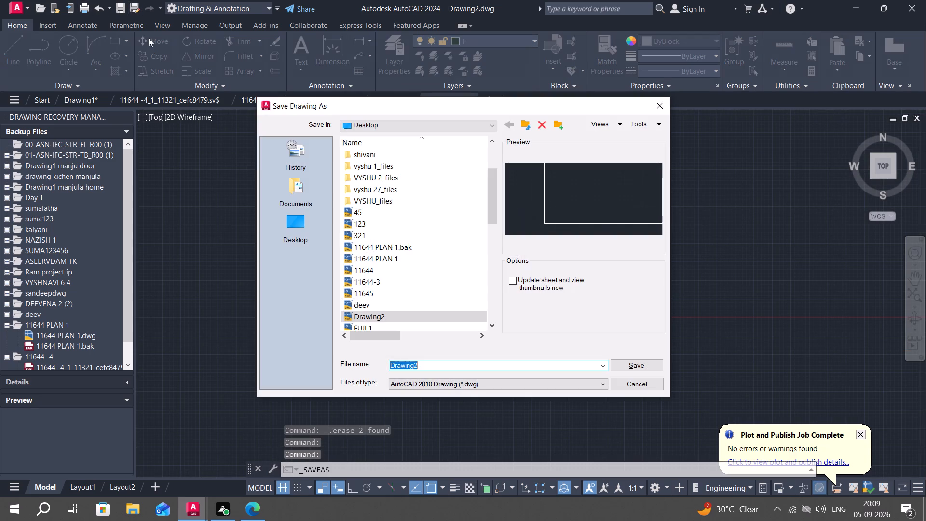
pyautogui.click(475, 369)
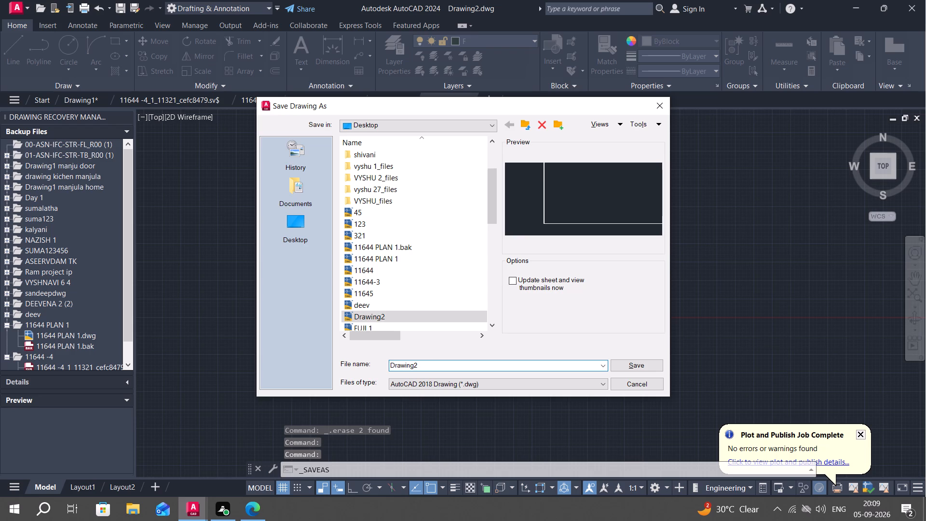
pyautogui.press('BackSpace')
pyautogui.press('BackSpace')
pyautogui.press('BackSpace')
pyautogui.press('BackSpace')
pyautogui.press('BackSpace')
pyautogui.press('BackSpace')
pyautogui.press('BackSpace')
pyautogui.press('BackSpace')
pyautogui.press('BackSpace')
pyautogui.press('BackSpace')
pyautogui.press('BackSpace')
pyautogui.press('BackSpace')
pyautogui.press('1')
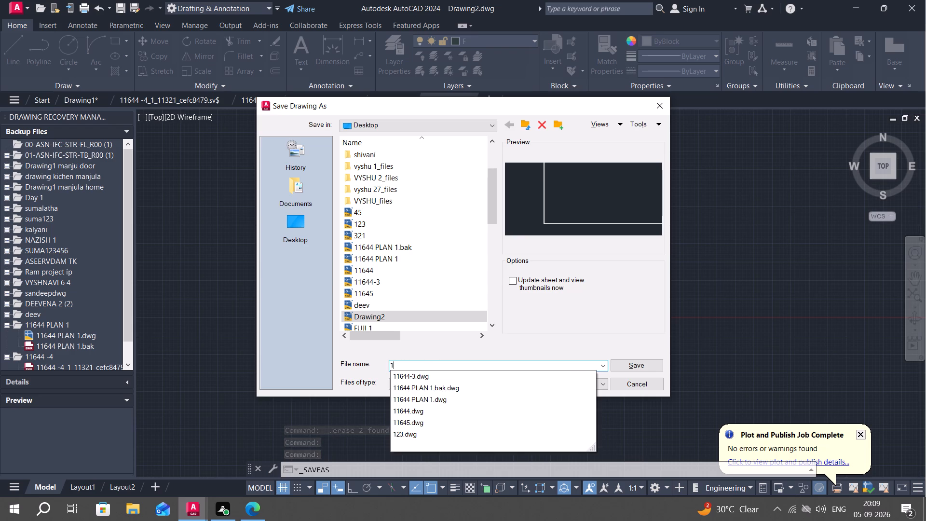
pyautogui.write('166')
pyautogui.press('BackSpace')
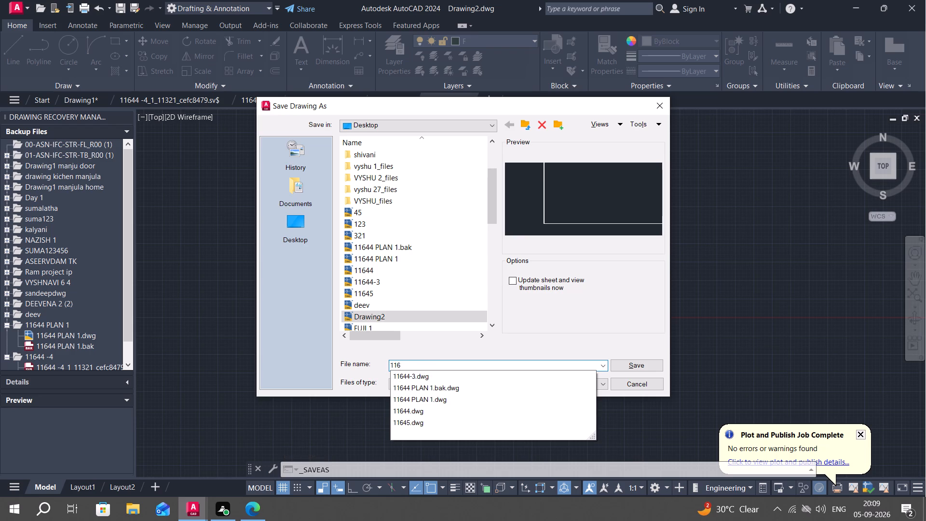
pyautogui.write('44')
pyautogui.press('space')
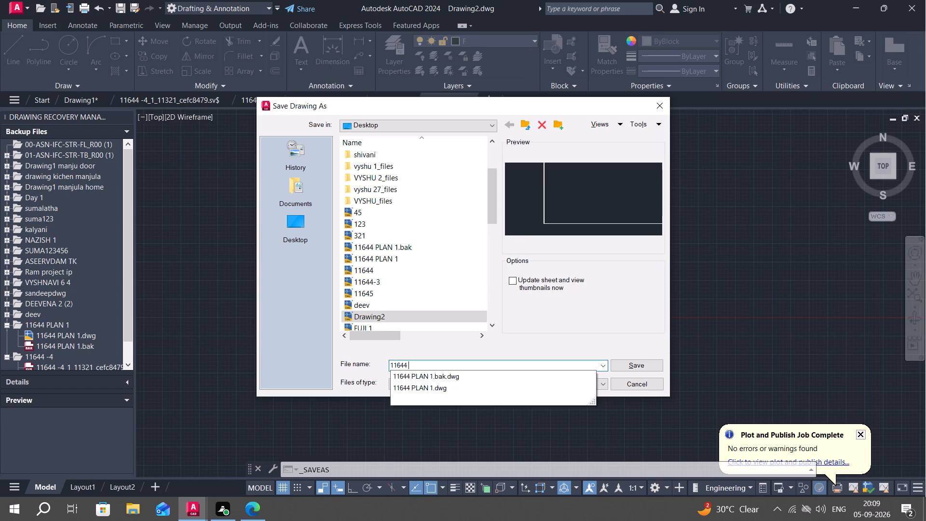
pyautogui.write('4.')
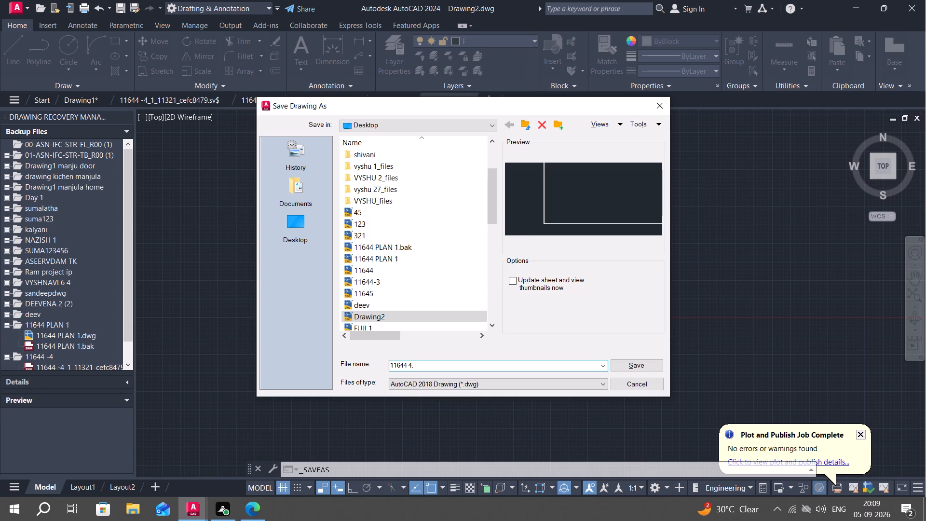
pyautogui.press('2')
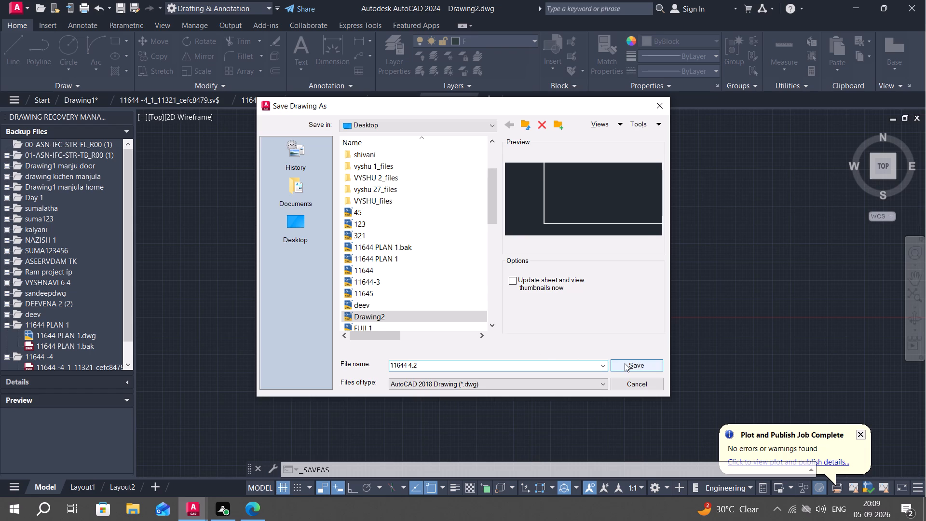
pyautogui.click(626, 363)
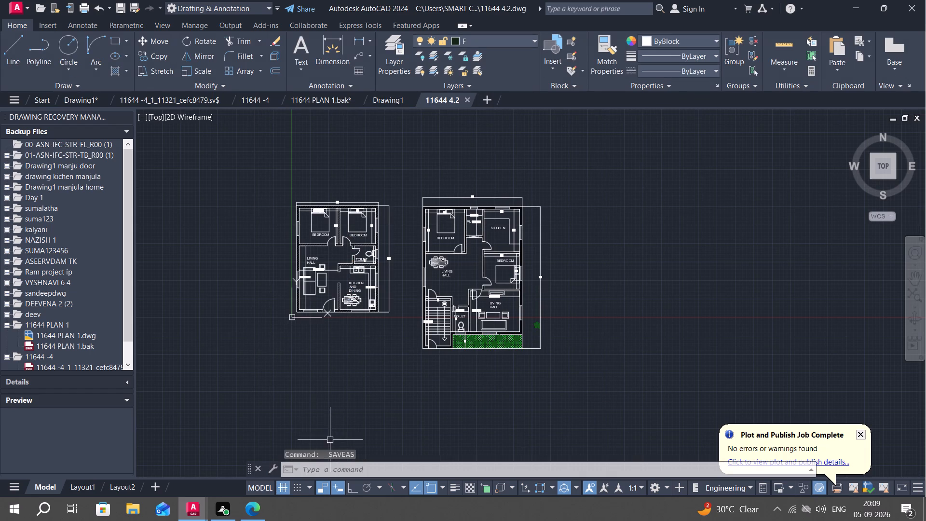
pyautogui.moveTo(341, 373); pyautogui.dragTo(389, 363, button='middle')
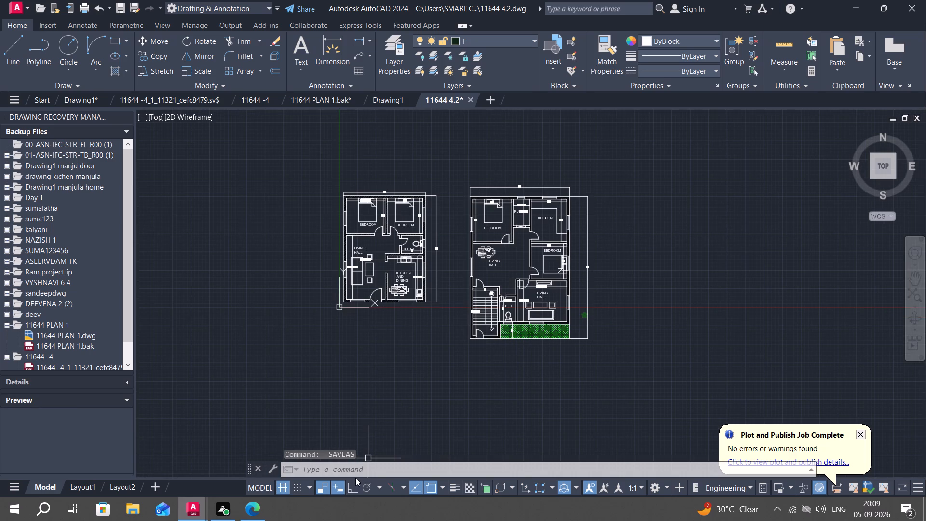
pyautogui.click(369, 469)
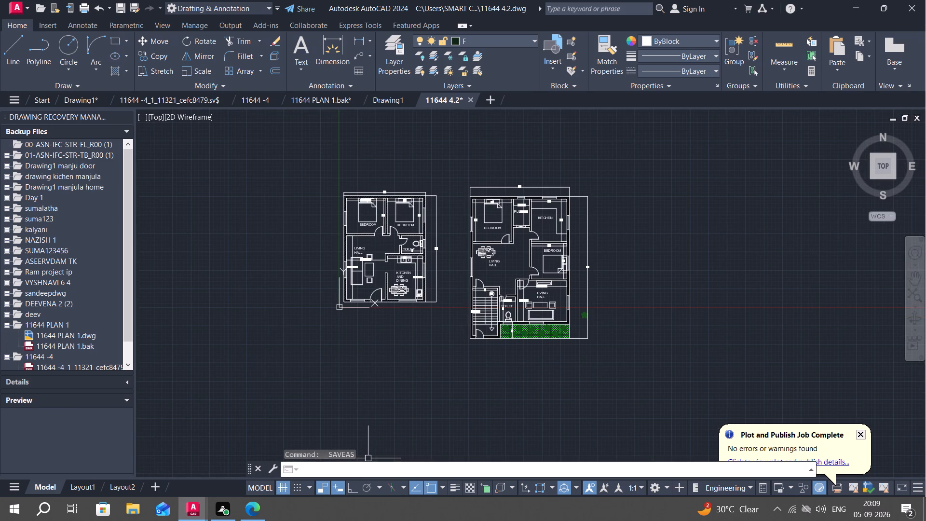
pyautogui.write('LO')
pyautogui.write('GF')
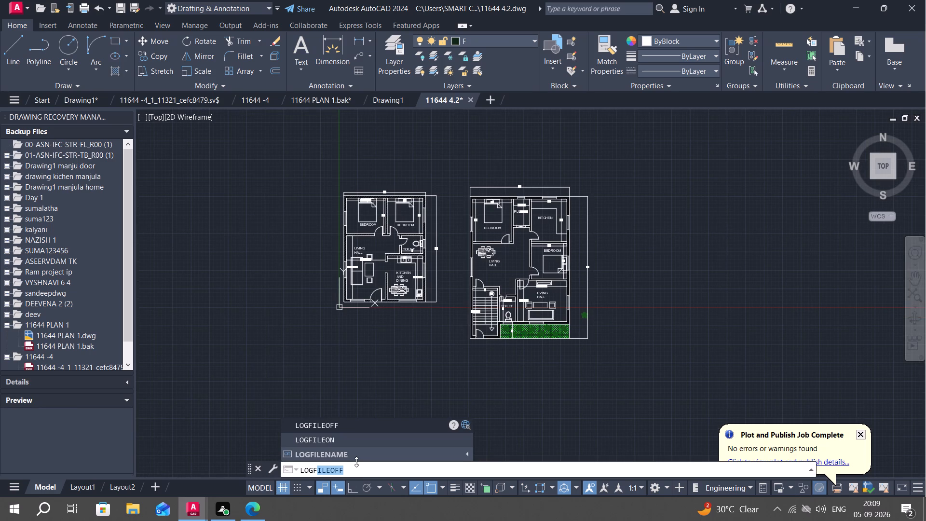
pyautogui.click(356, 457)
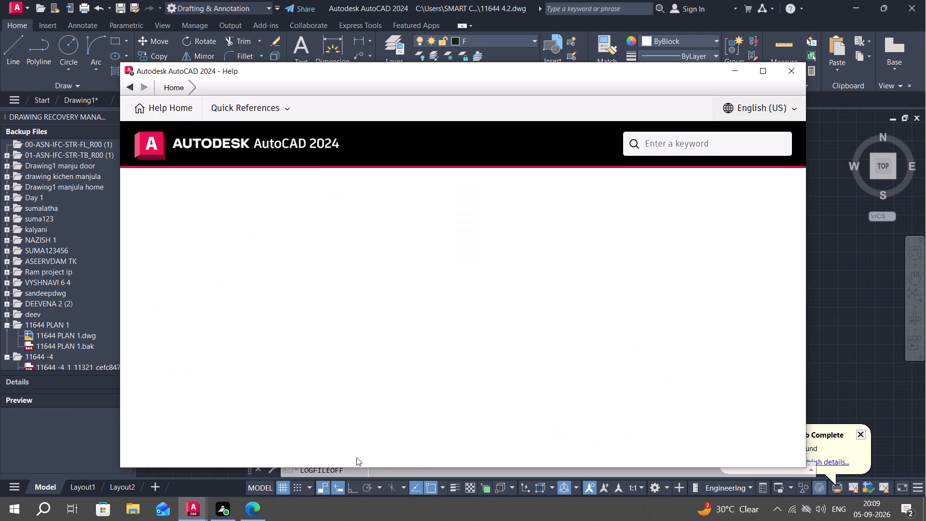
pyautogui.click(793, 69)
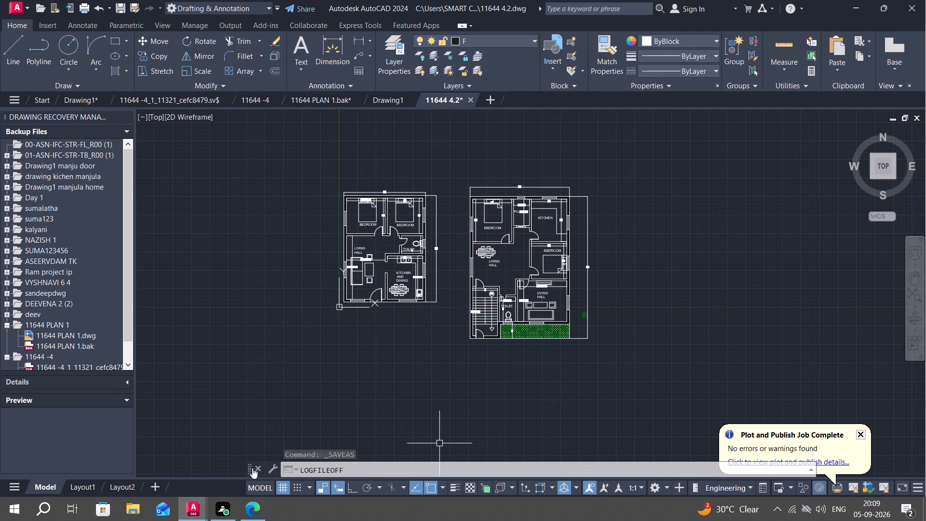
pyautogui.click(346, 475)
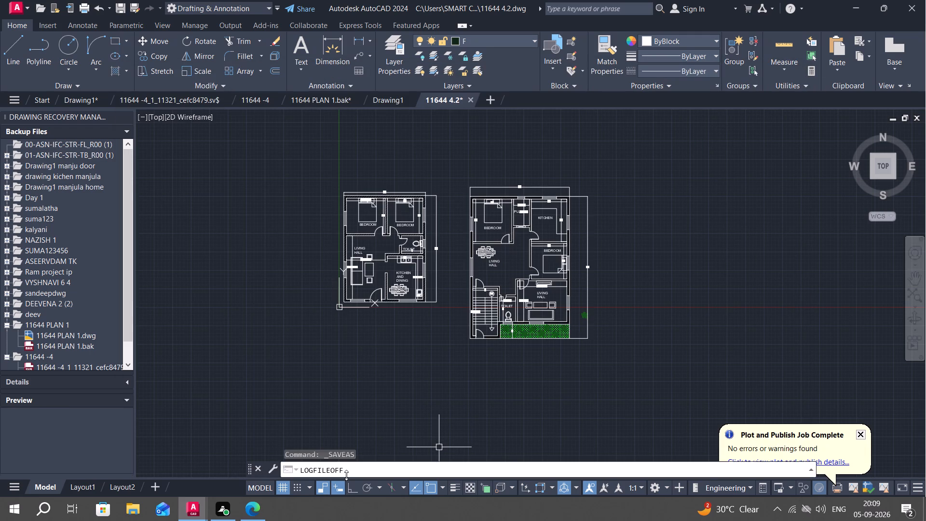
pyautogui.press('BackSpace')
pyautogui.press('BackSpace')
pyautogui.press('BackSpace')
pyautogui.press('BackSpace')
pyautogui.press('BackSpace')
# Check the log file setting among the Open and Save options, leaving the options as they are.
pyautogui.write('OP')
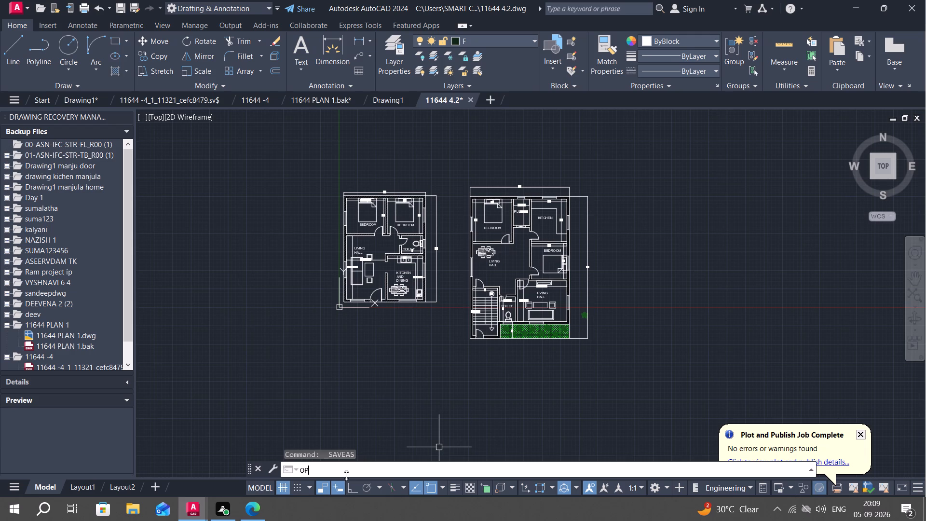
pyautogui.press('Return')
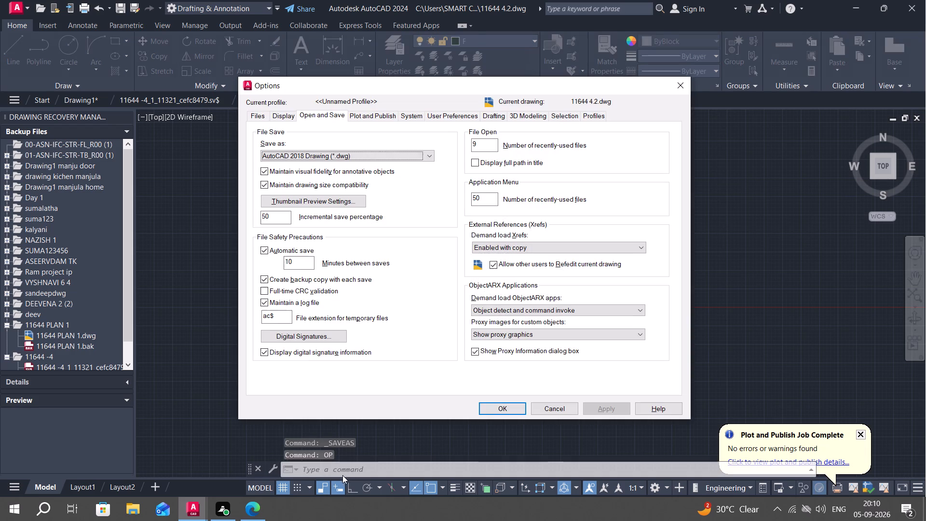
pyautogui.click(512, 411)
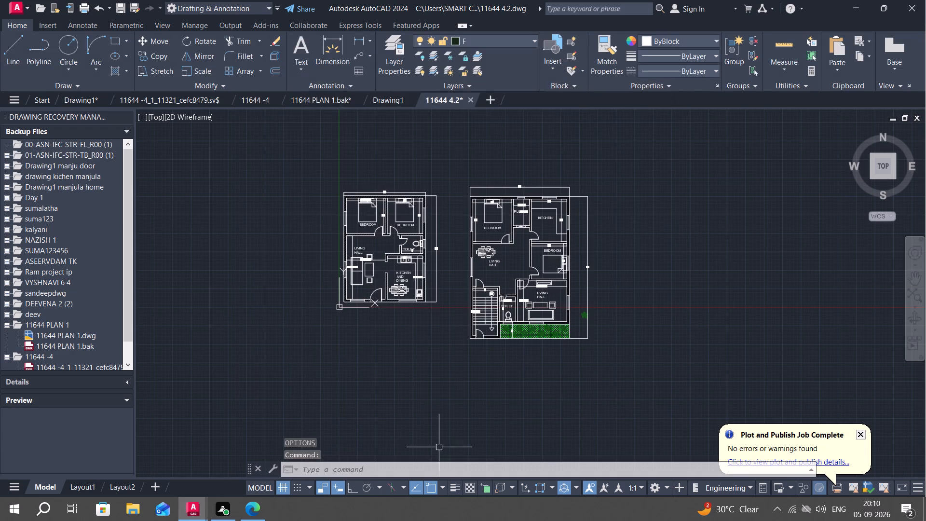
# Query the LOGFILENAME system variable for the path of the current drawing's log file.
pyautogui.write('LO')
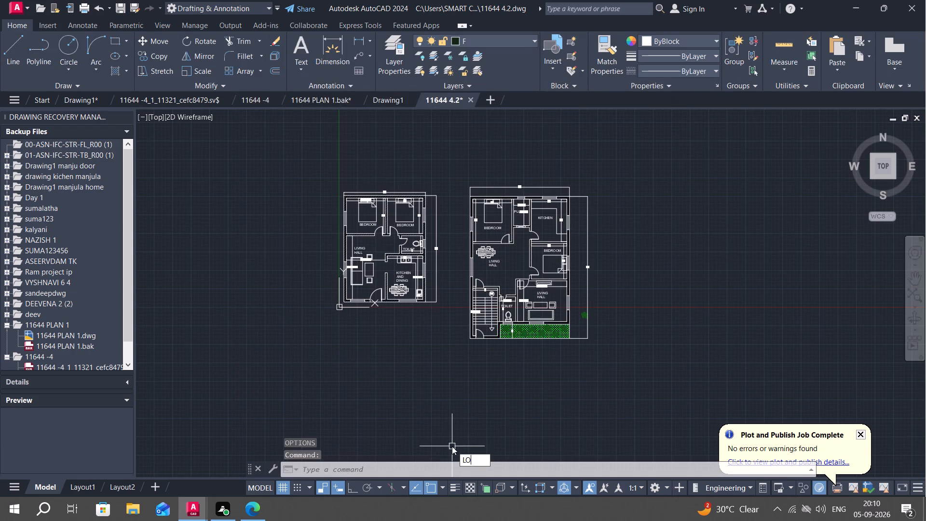
pyautogui.press('g')
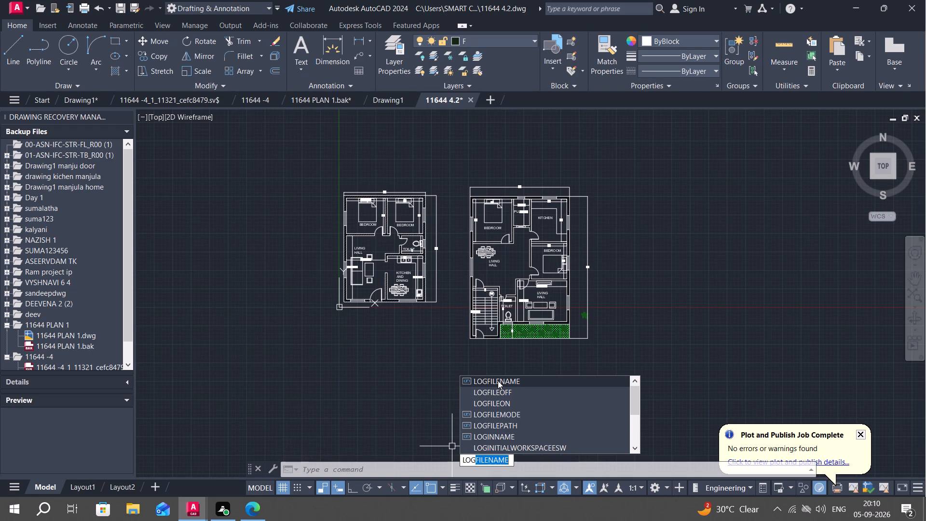
pyautogui.click(498, 381)
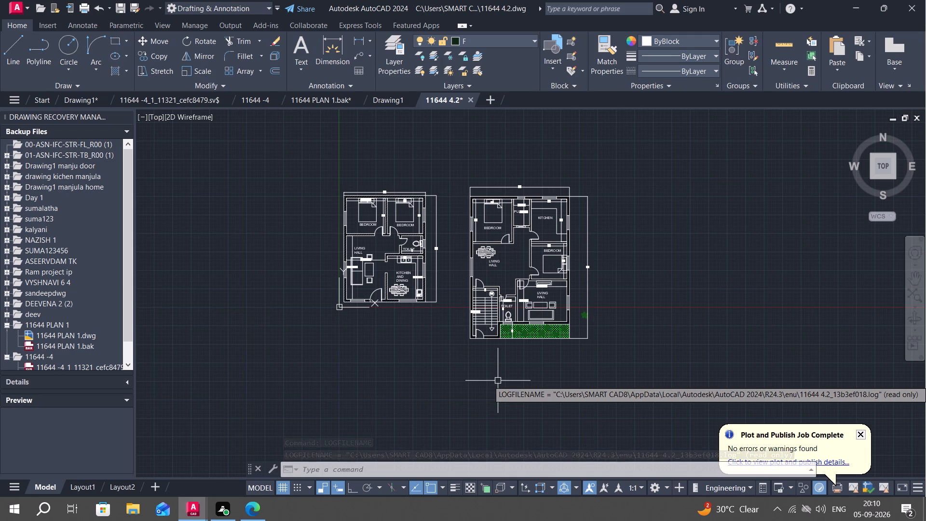
pyautogui.press('Return')
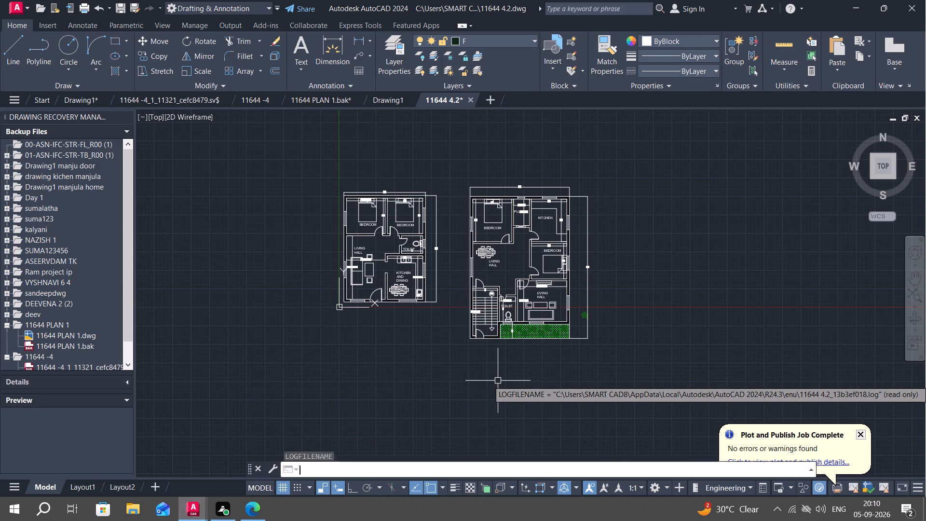